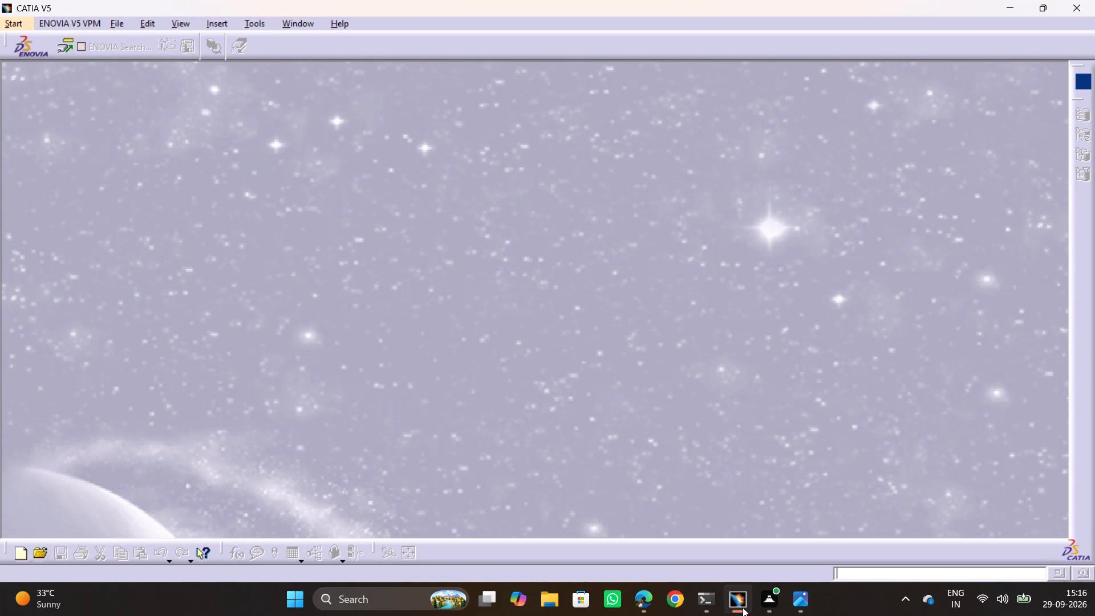
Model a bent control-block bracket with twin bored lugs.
Create a new part in the Part Design workbench with the default name Part1 and hybrid design enabled.
left_click(18, 18)
left_click(90, 78)
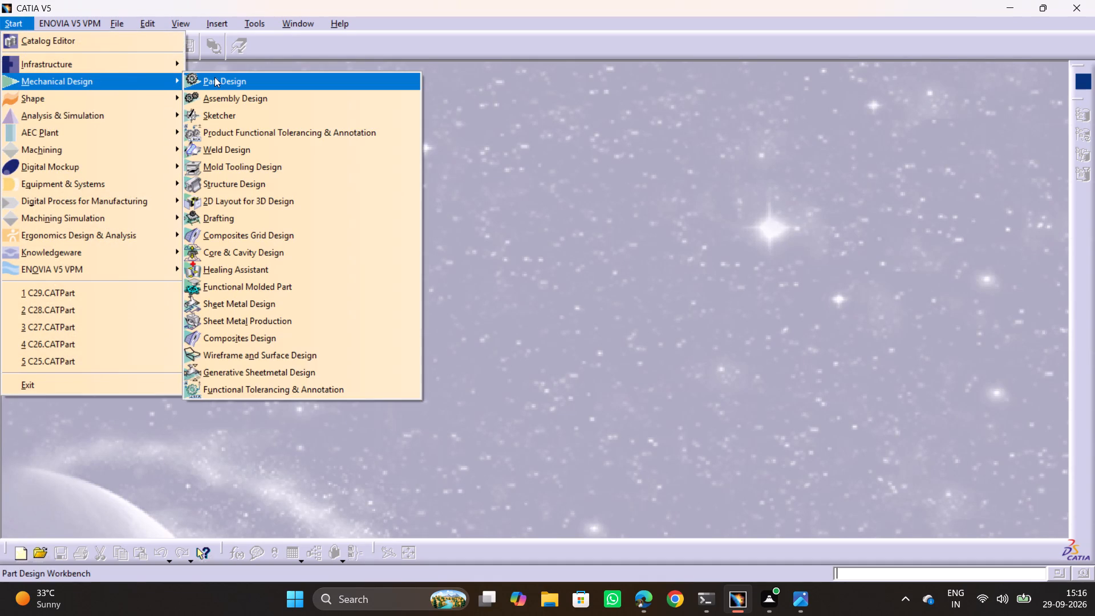
left_click(214, 77)
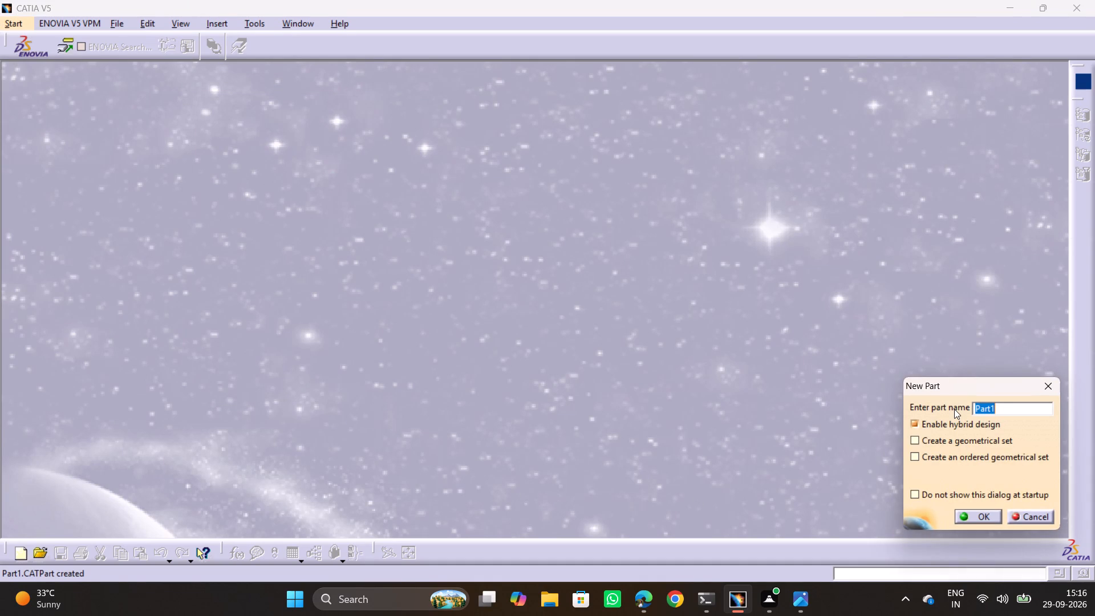
key("Return")
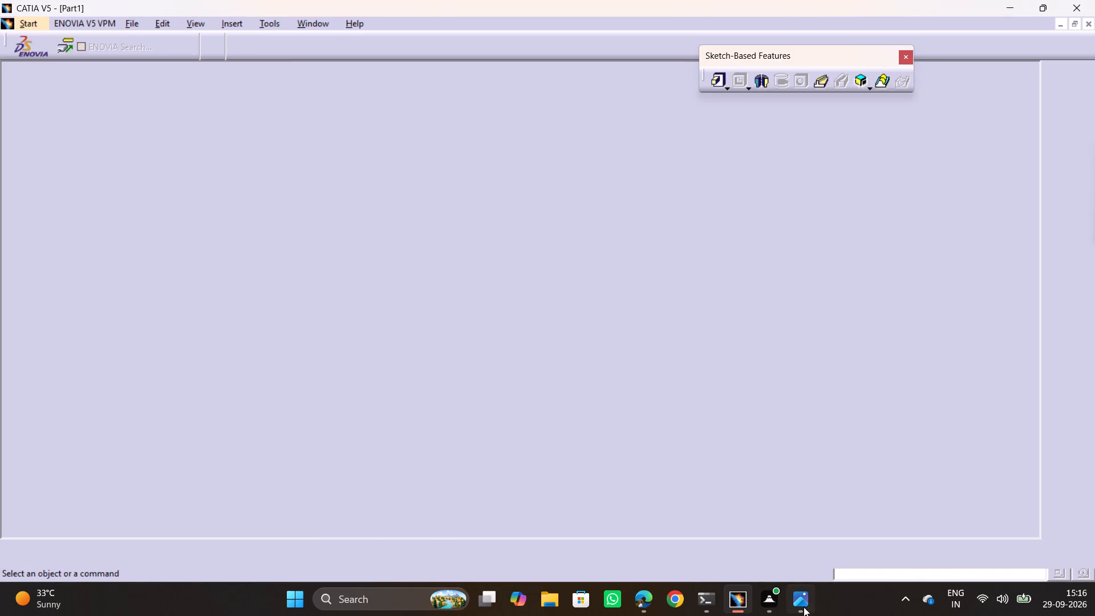
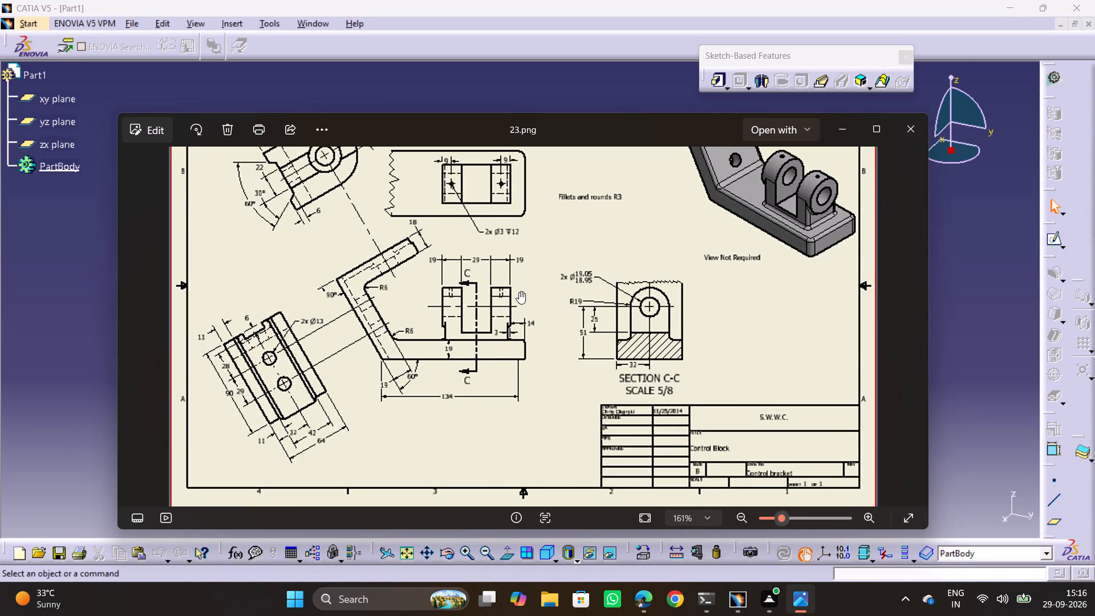
Examine the control bracket drawing 23.png, concentrating on the front view's angled profile and its dimensions.
middle_click_drag(743, 252, 749, 352)
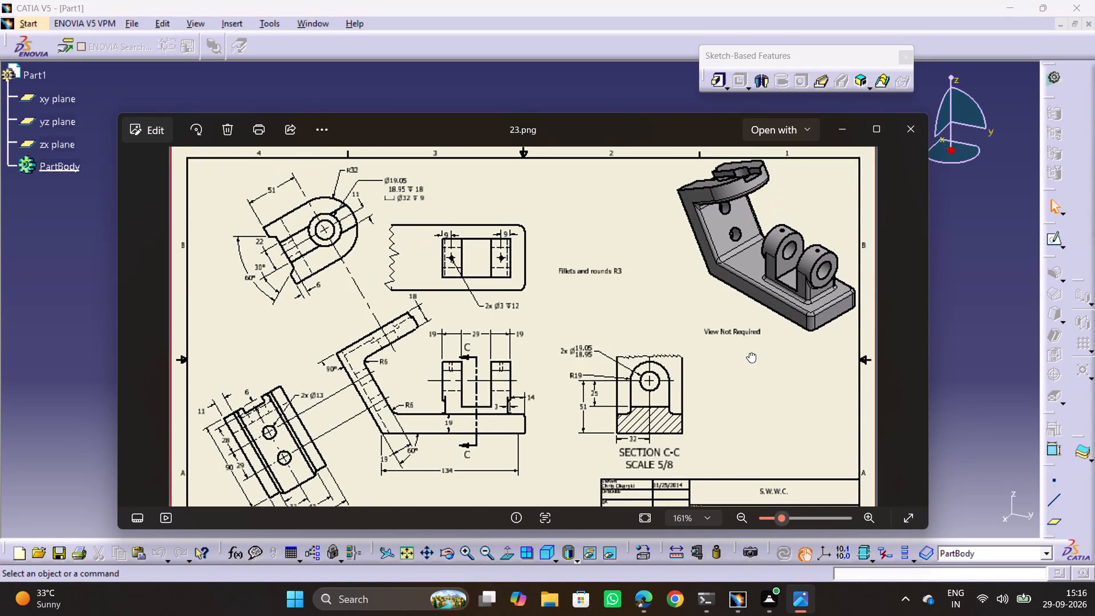
middle_click_drag(749, 352, 761, 388)
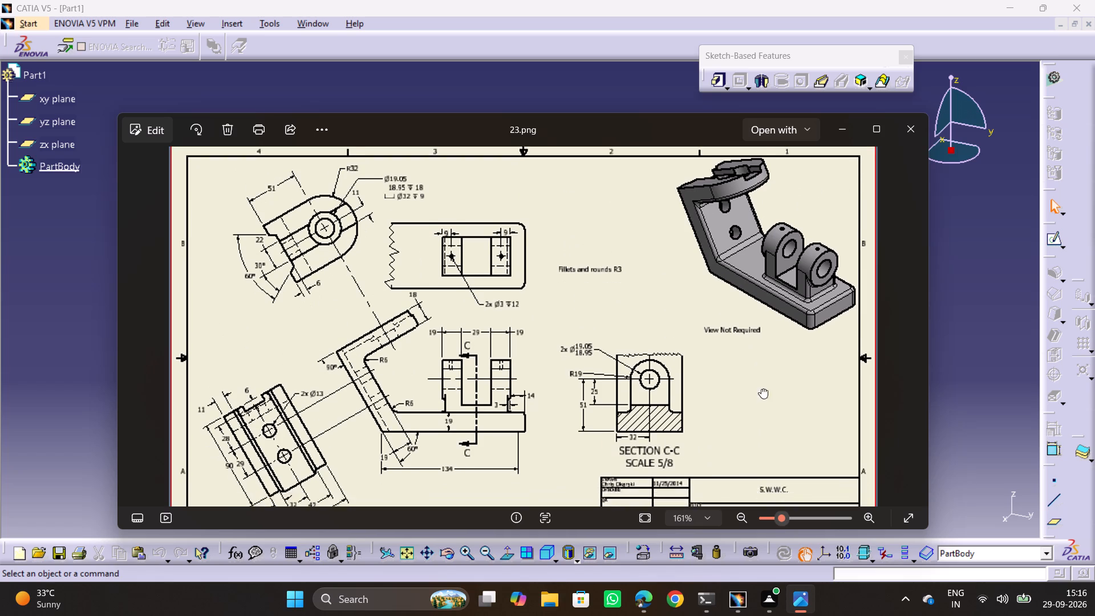
middle_click_drag(761, 388, 756, 384)
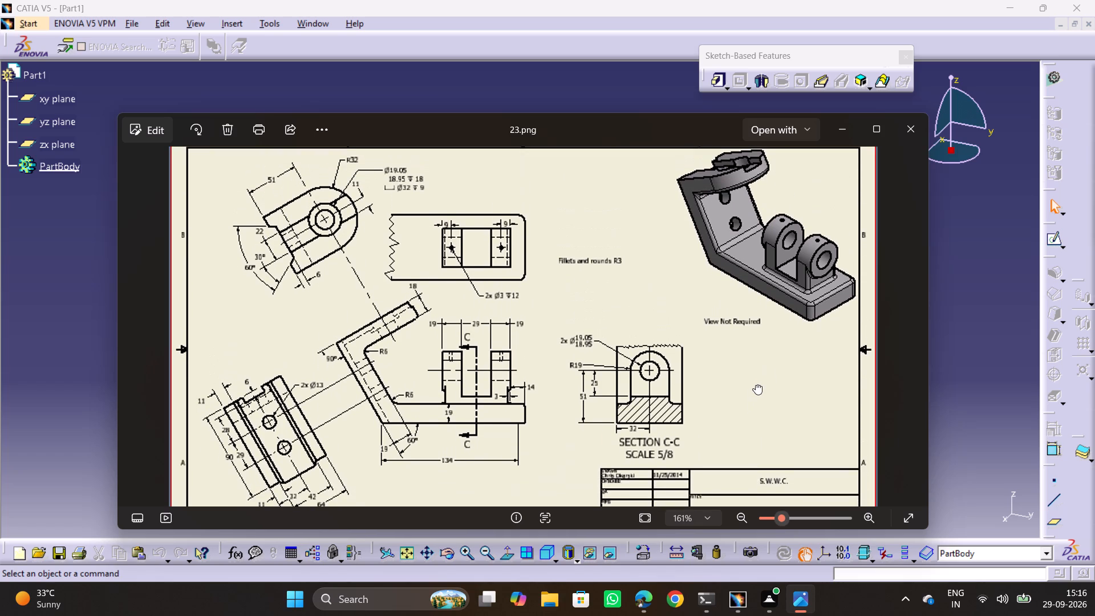
middle_click_drag(756, 384, 765, 335)
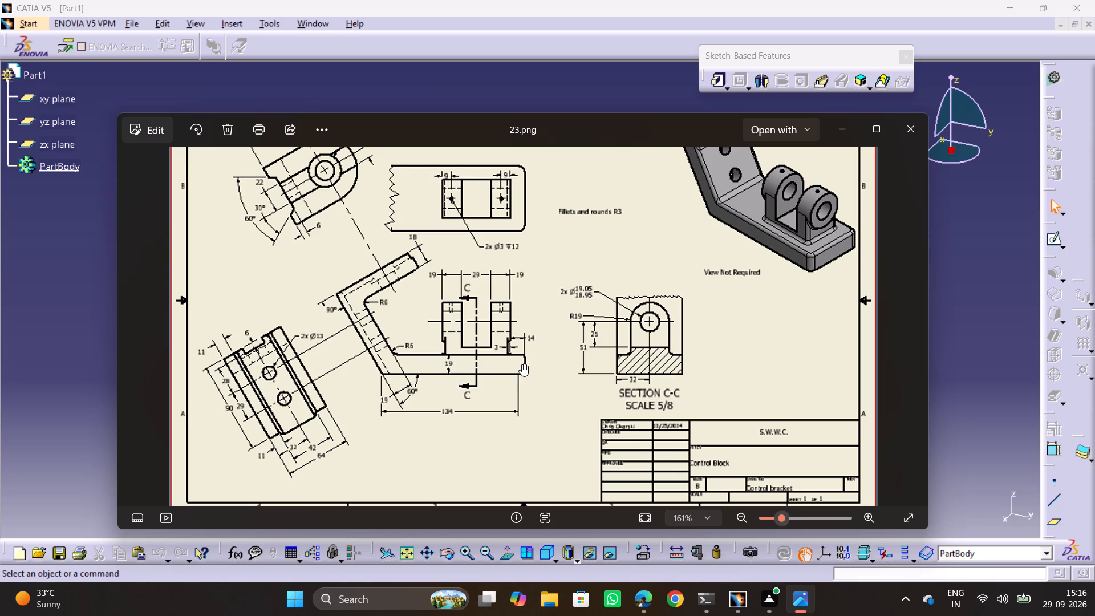
scroll(510, 370, "up", 4, "ctrl")
scroll(407, 320, "up", 1)
middle_click_drag(407, 320, 405, 326)
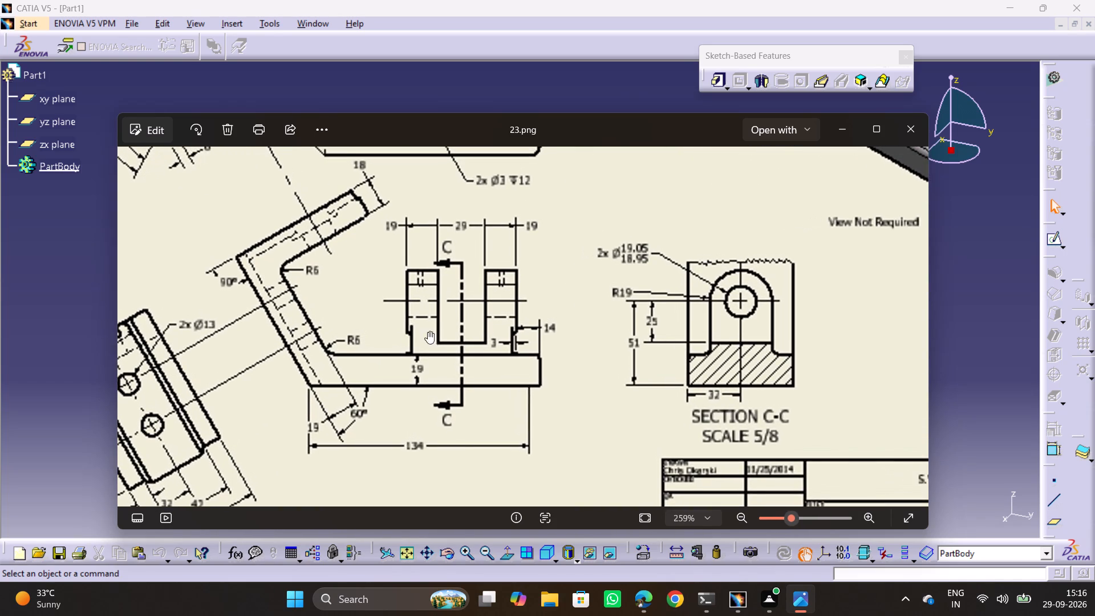
middle_click_drag(445, 319, 484, 344)
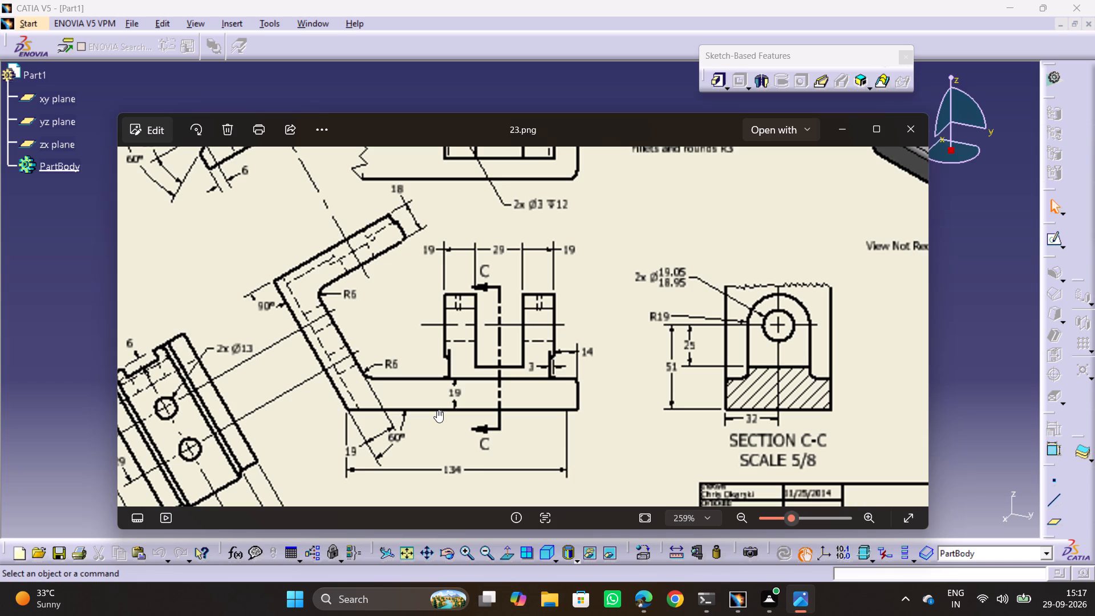
key("alt+Tab")
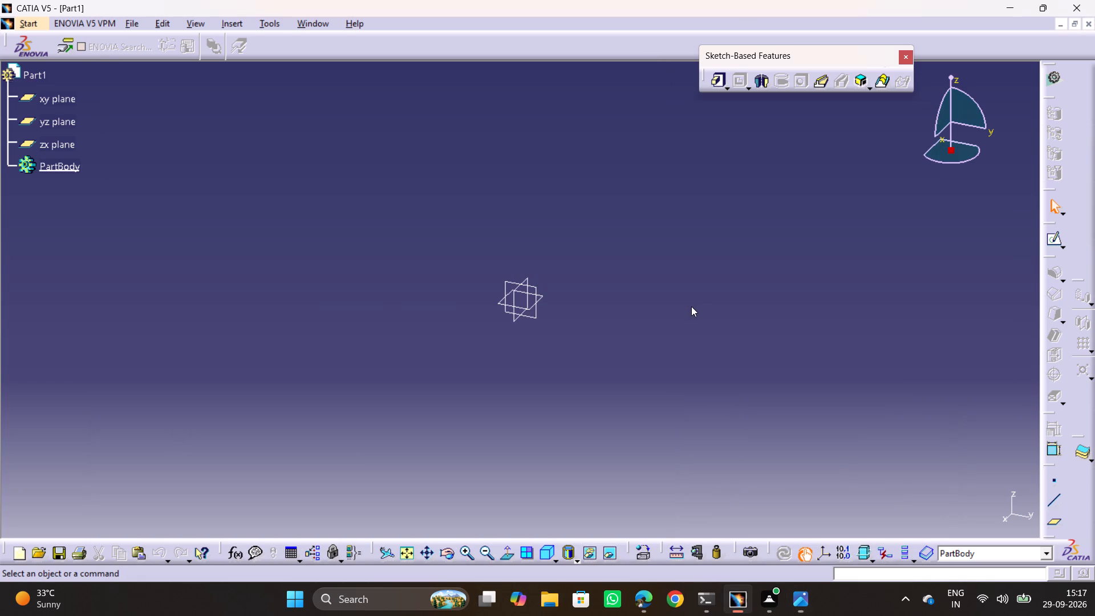
key("alt+Tab")
Examine the drawing's auxiliary, top, front and section C-C views for the bracket's shape and dimensions.
middle_click_drag(764, 305, 553, 412)
middle_click_drag(643, 341, 760, 283)
middle_click_drag(494, 323, 694, 279)
middle_click_drag(659, 372, 641, 399)
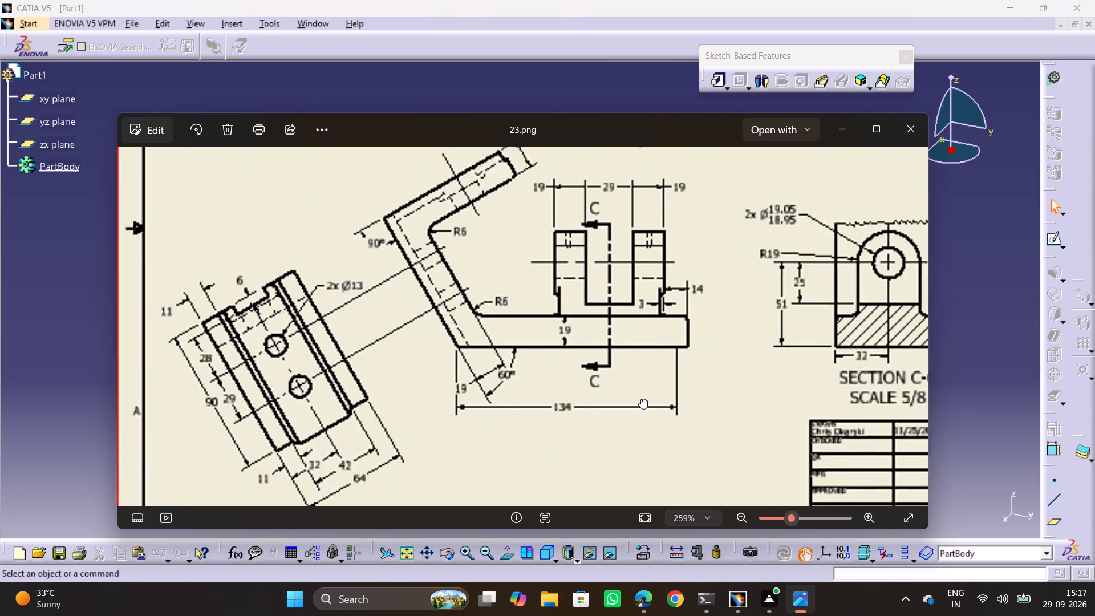
middle_click_drag(641, 399, 615, 440)
middle_click_drag(695, 379, 677, 419, "ctrl")
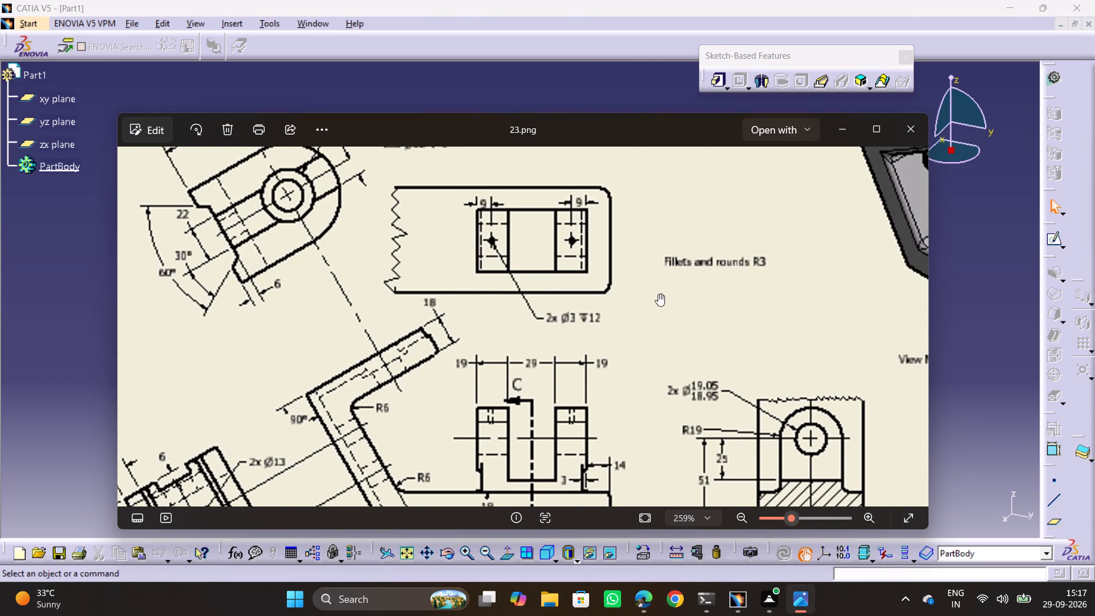
middle_click_drag(656, 294, 549, 171, "ctrl")
scroll(617, 314, "down", 1)
middle_click_drag(617, 314, 774, 457)
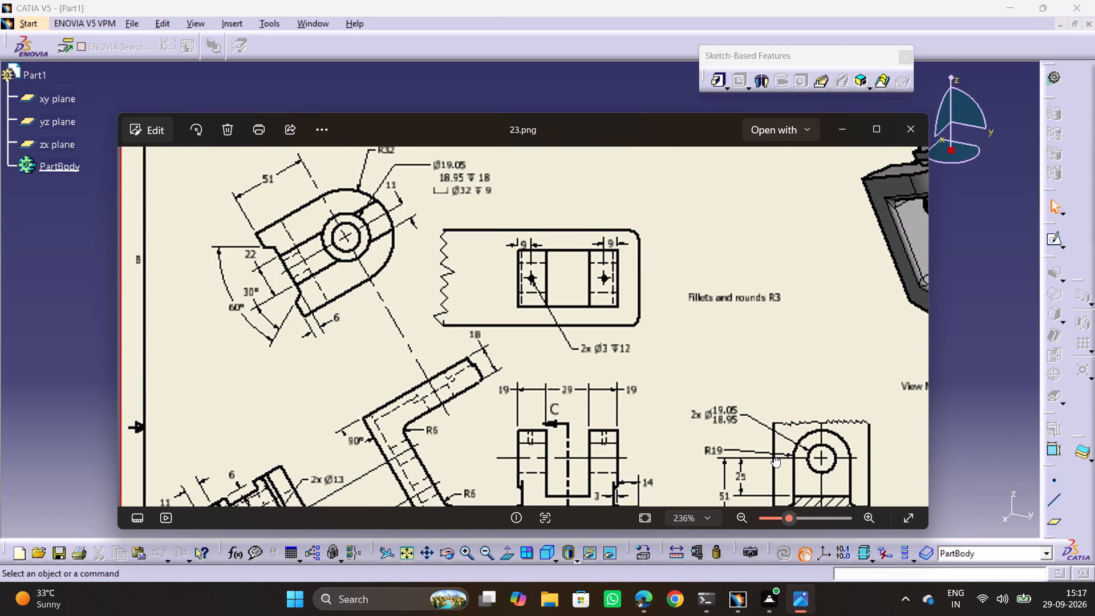
middle_click_drag(774, 457, 850, 506)
scroll(784, 451, "up", 1)
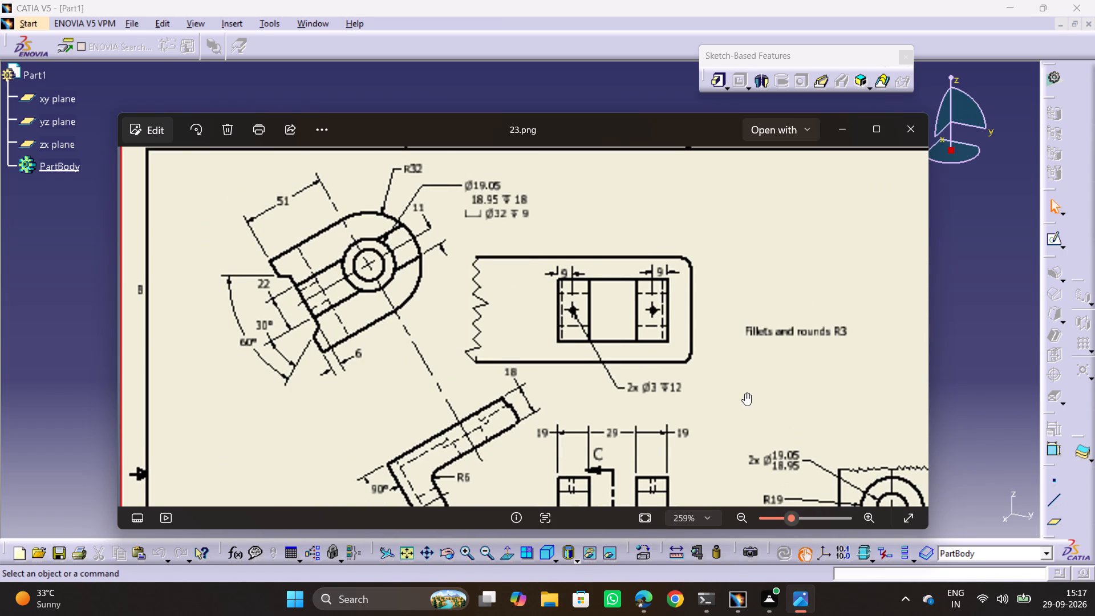
middle_click_drag(542, 374, 573, 314)
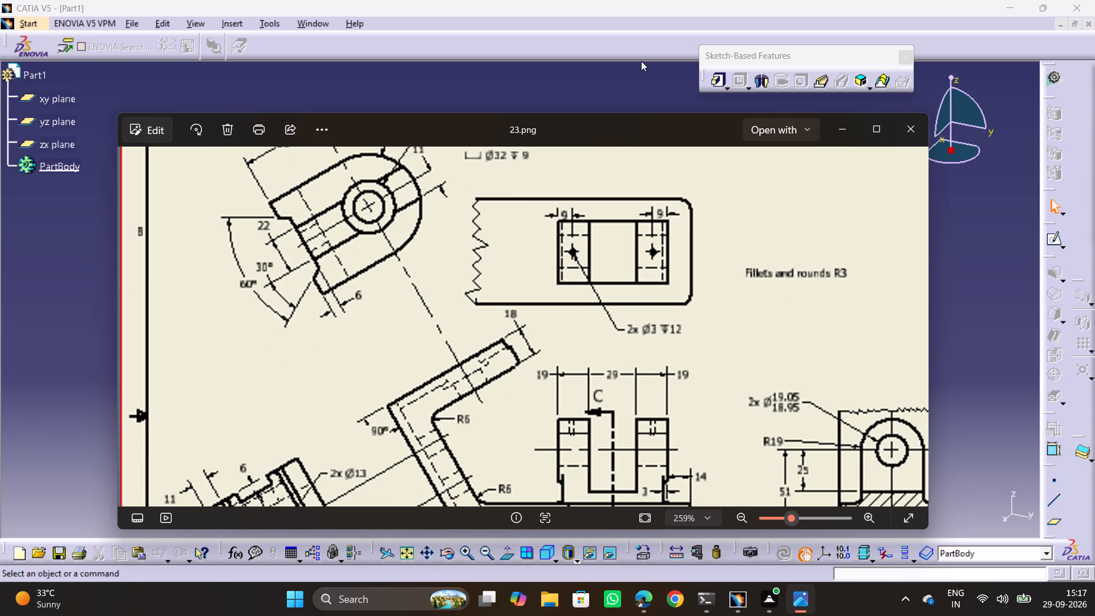
middle_click_drag(662, 316, 656, 194)
middle_click_drag(664, 333, 665, 275)
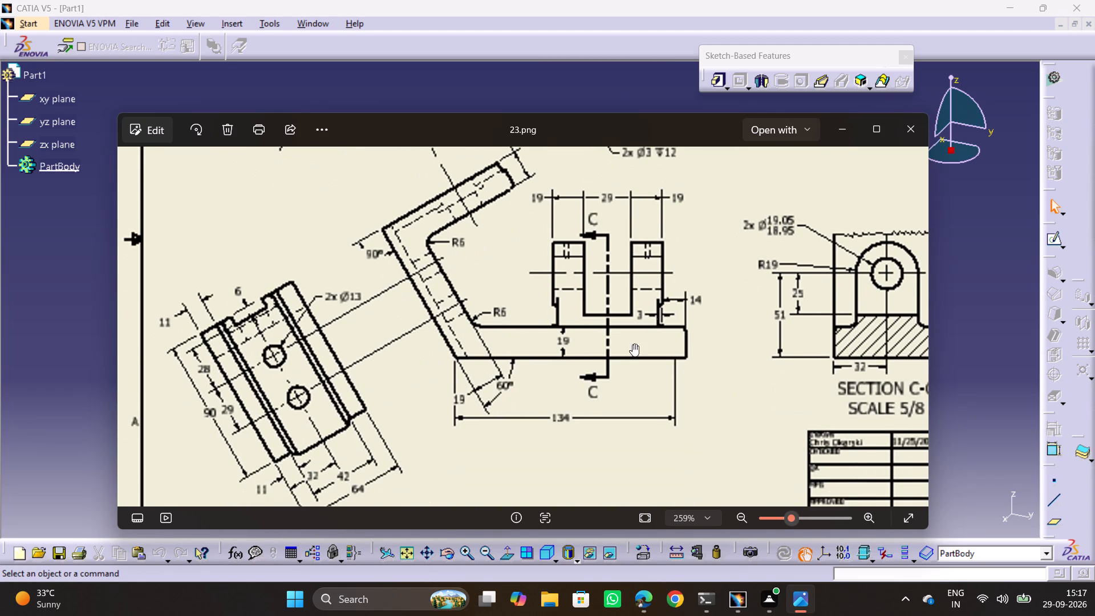
middle_click_drag(590, 367, 579, 352)
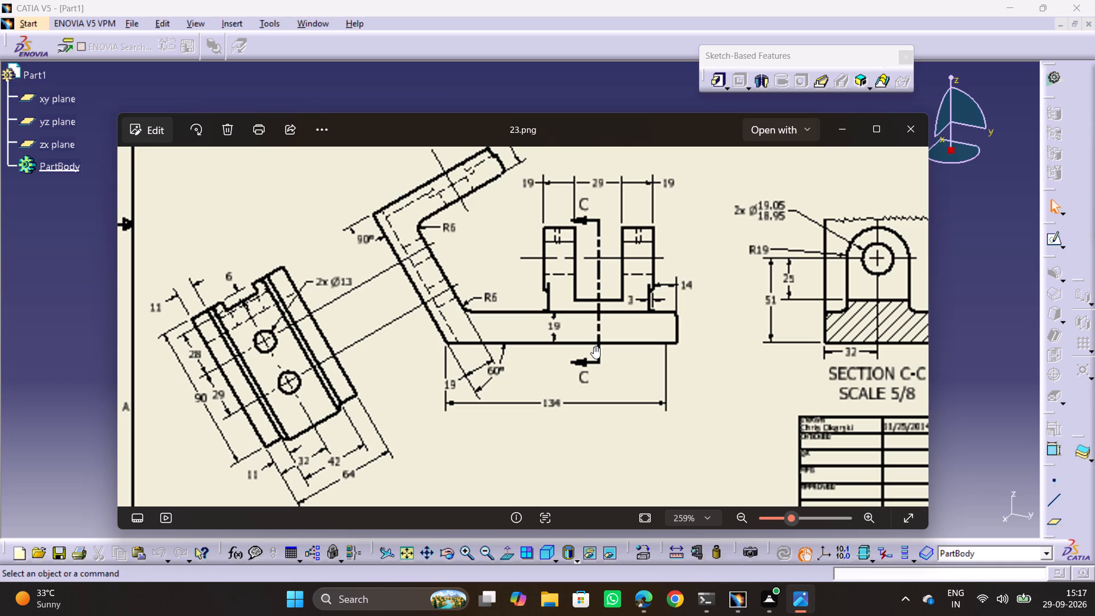
Switch to CATIA and open a new sketch on the yz plane, viewed normal to the plane.
key("alt+Tab")
key("alt+Tab")
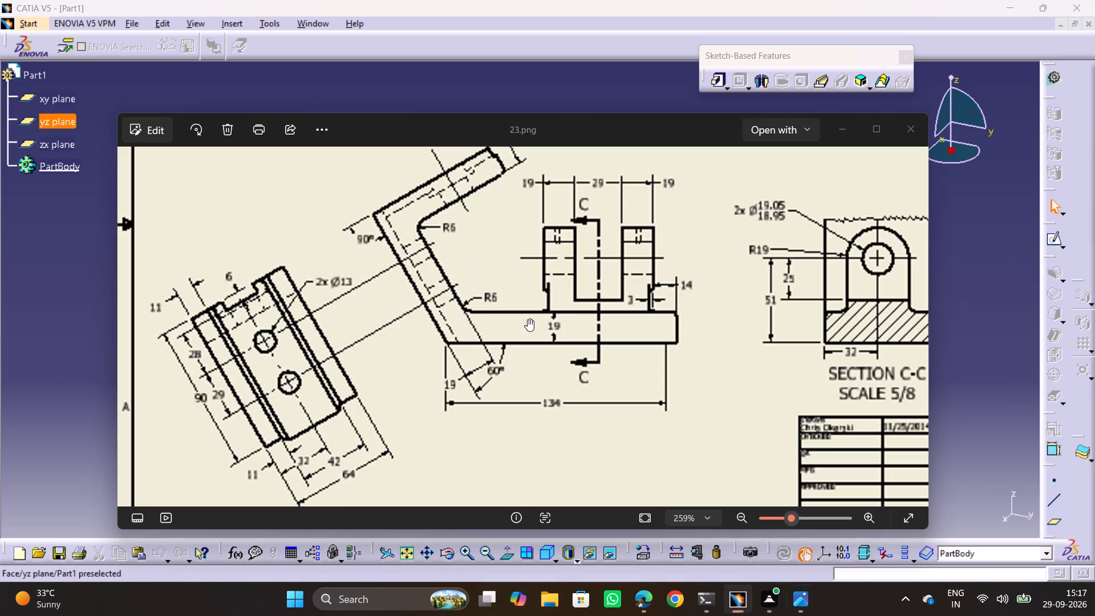
key("alt+Tab")
left_click(540, 287)
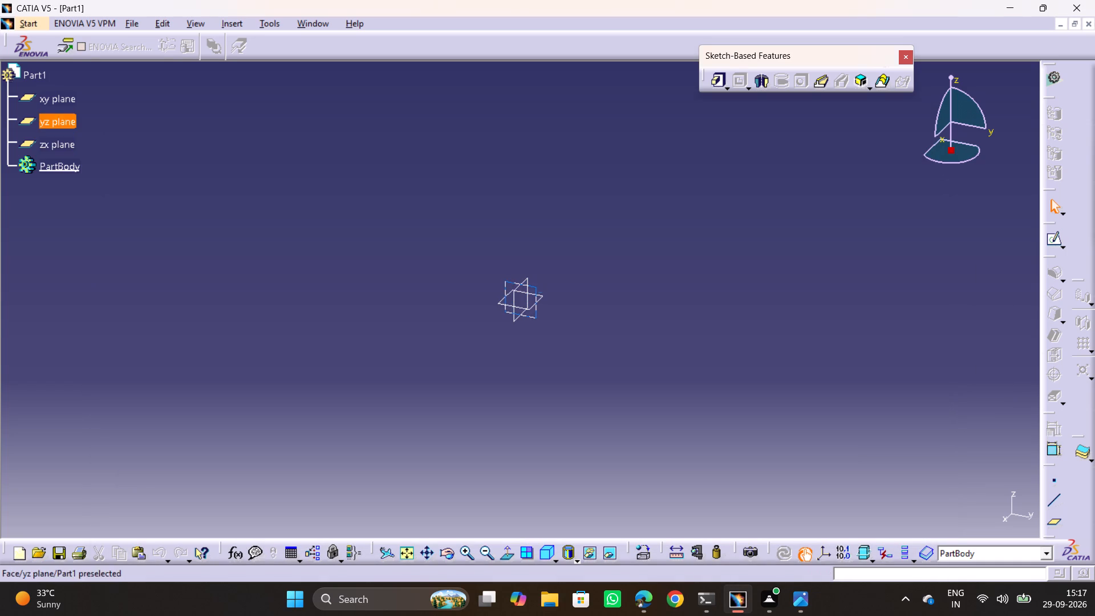
left_click(1054, 241)
middle_click_drag(763, 183, 555, 327)
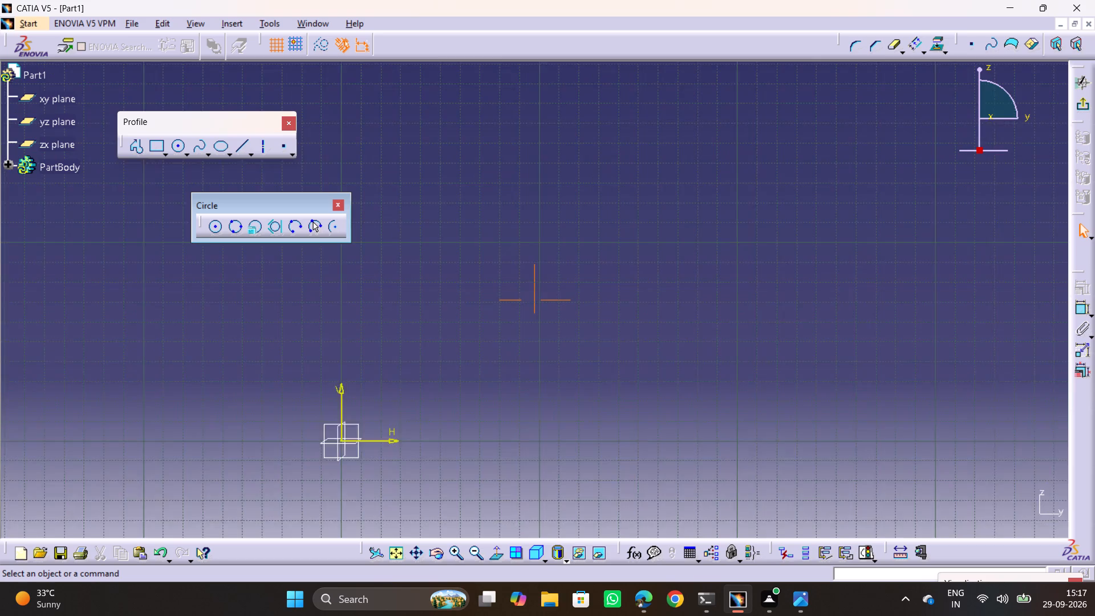
middle_click_drag(555, 327, 893, 261)
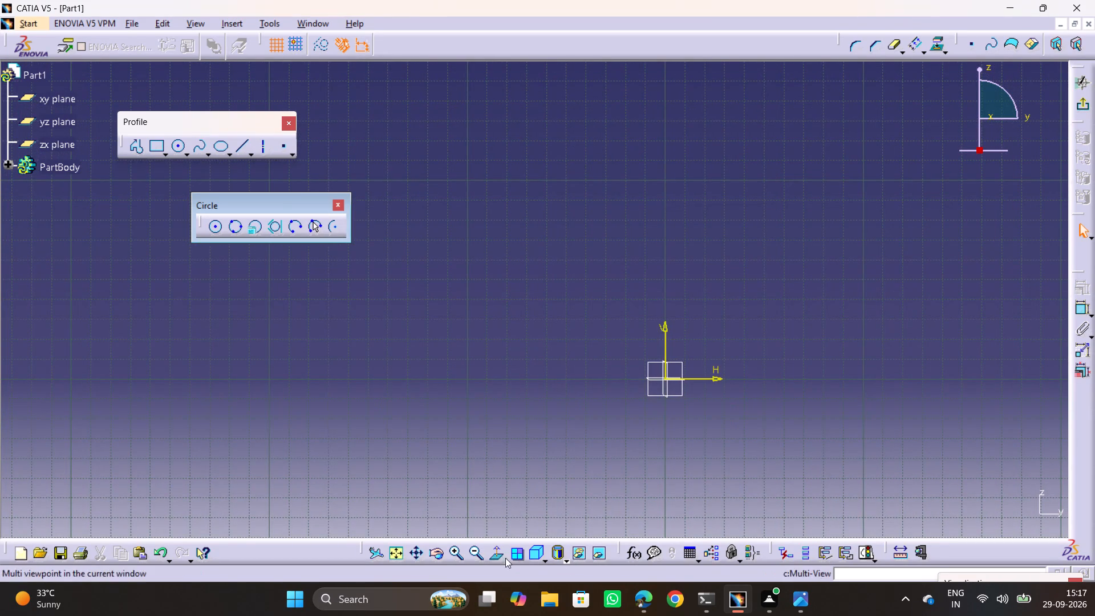
left_click(498, 559)
left_click(498, 559)
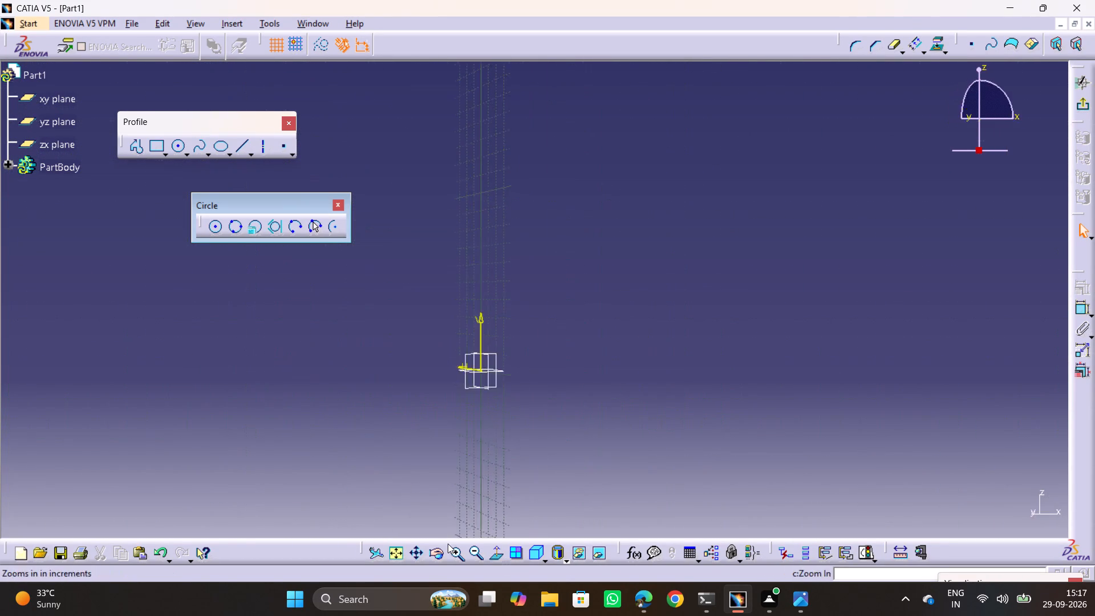
left_click(400, 560)
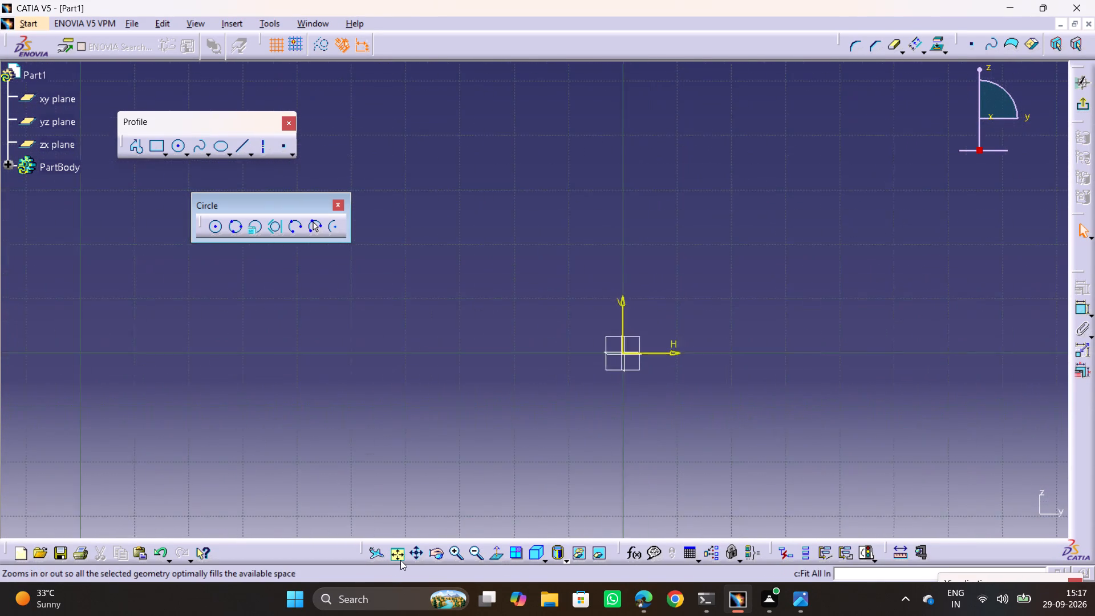
middle_click_drag(670, 354, 664, 423, "ctrl")
Sketch a rectangle for the bracket's base from the origin along the positive H axis, about 65 mm long.
key("alt+Tab")
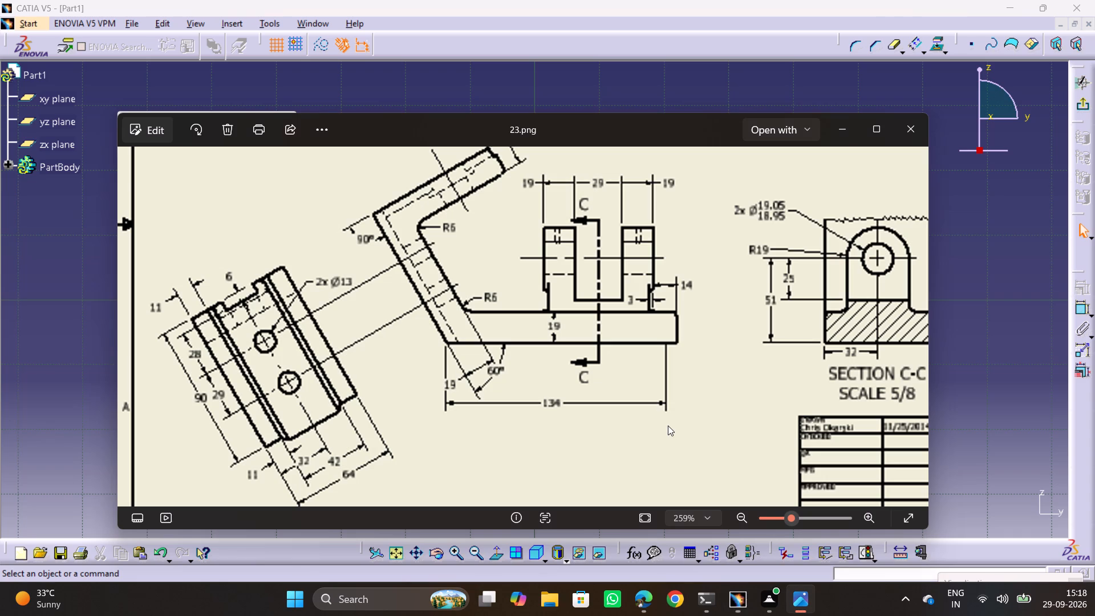
middle_click_drag(569, 397, 569, 418)
key("alt+Tab")
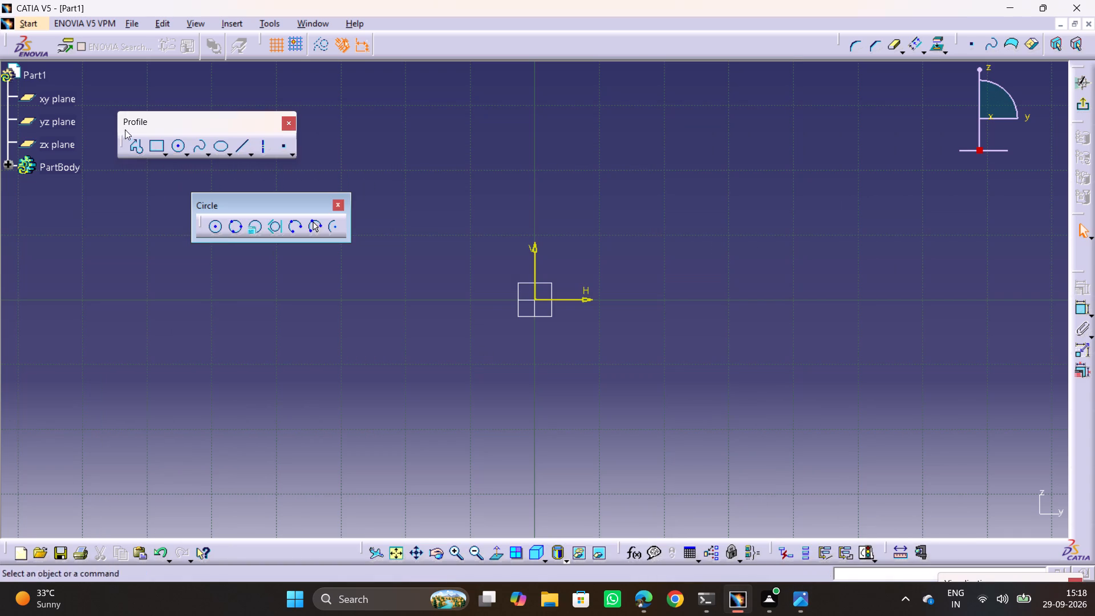
left_click(158, 155)
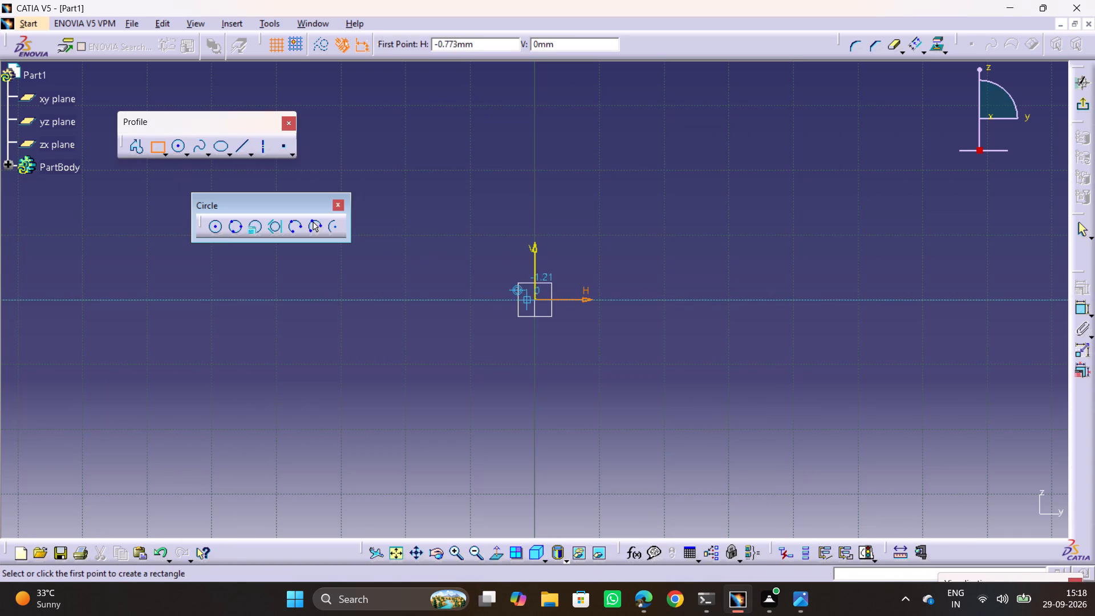
left_click(533, 298)
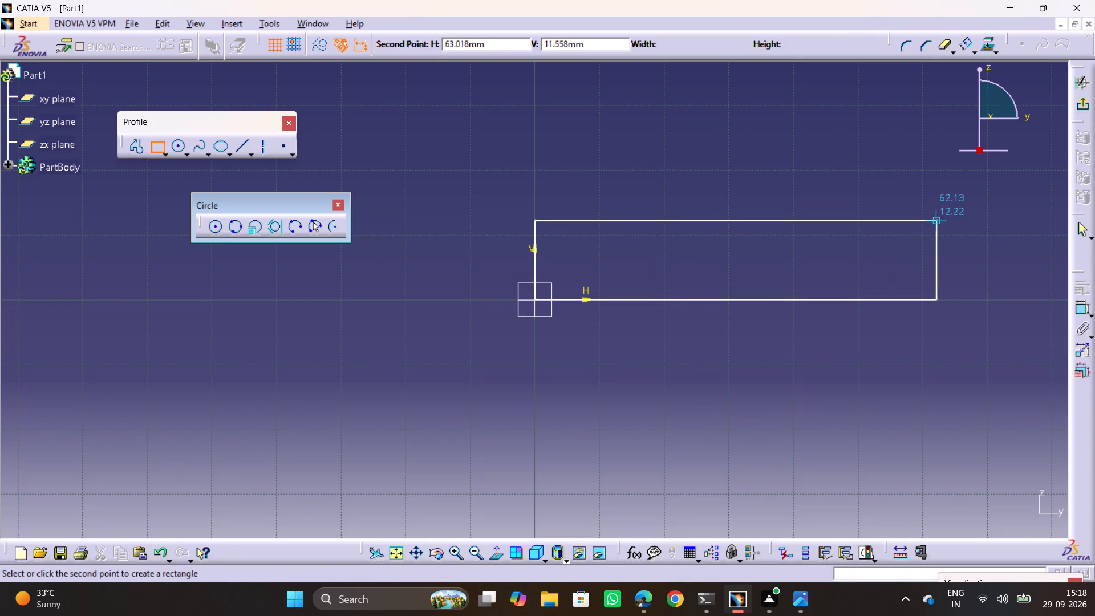
left_click(954, 250)
left_click(381, 275)
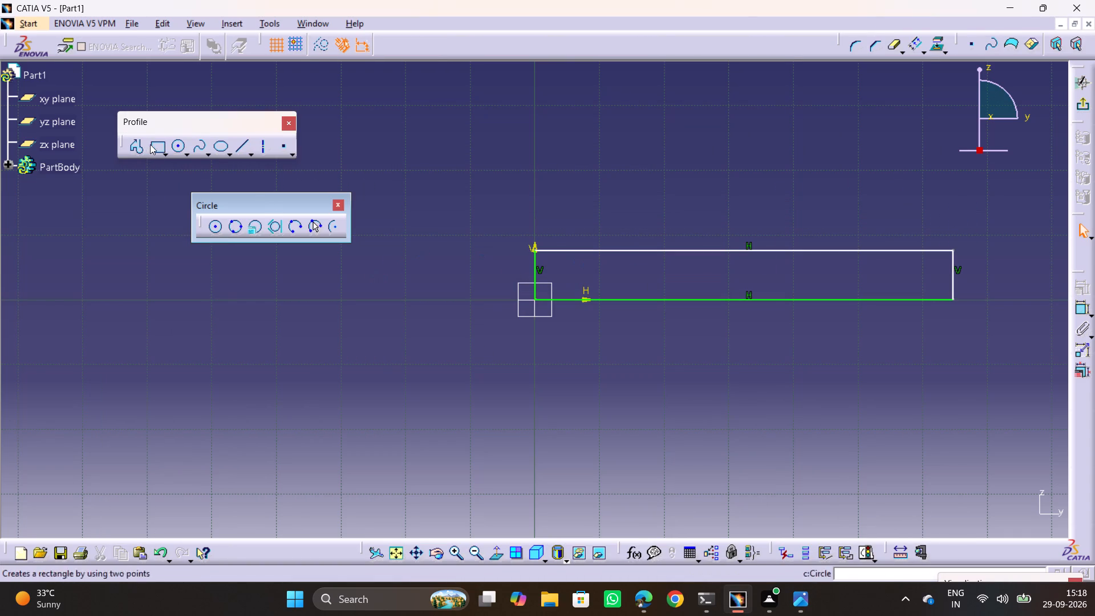
Sketch an oriented rectangle for the bracket's inclined arm, starting at the origin and sloping upward toward negative H.
left_click(168, 157)
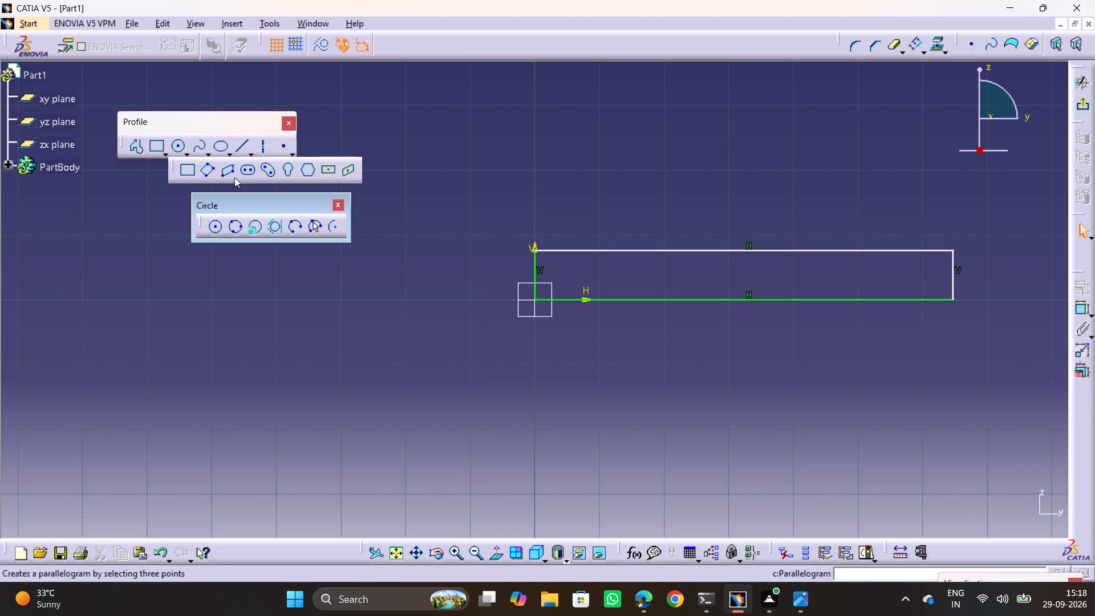
left_click(199, 169)
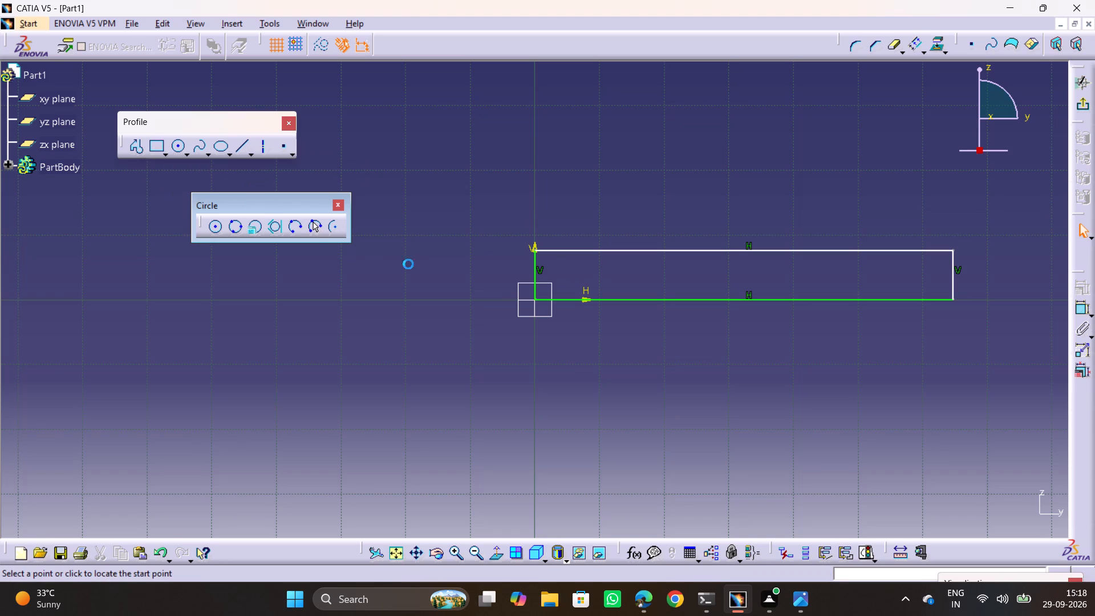
left_click(536, 301)
left_click(326, 125)
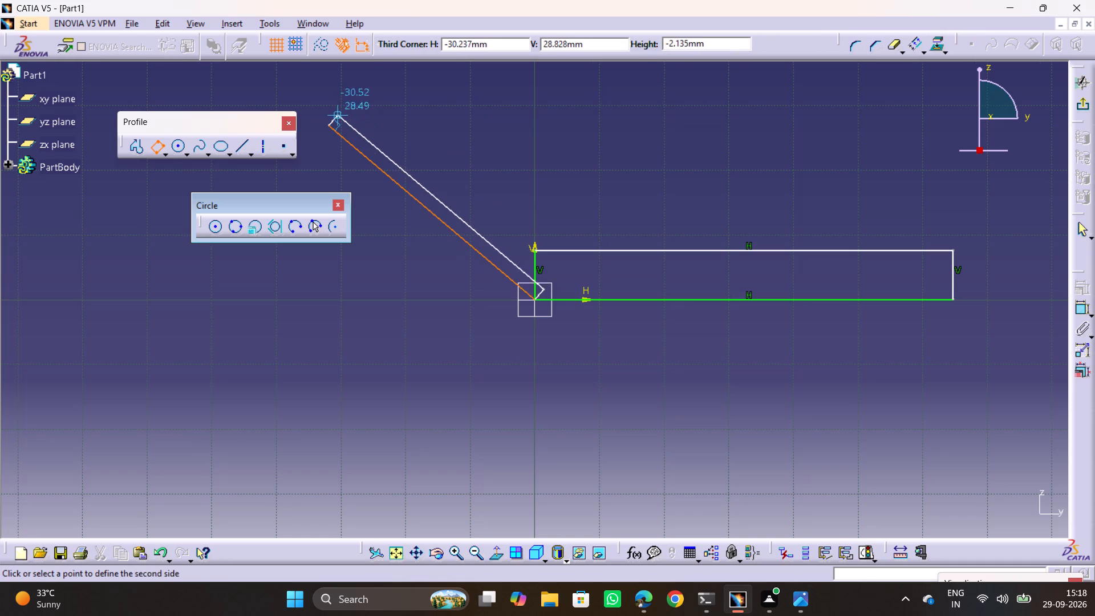
left_click(375, 110)
left_click(714, 184)
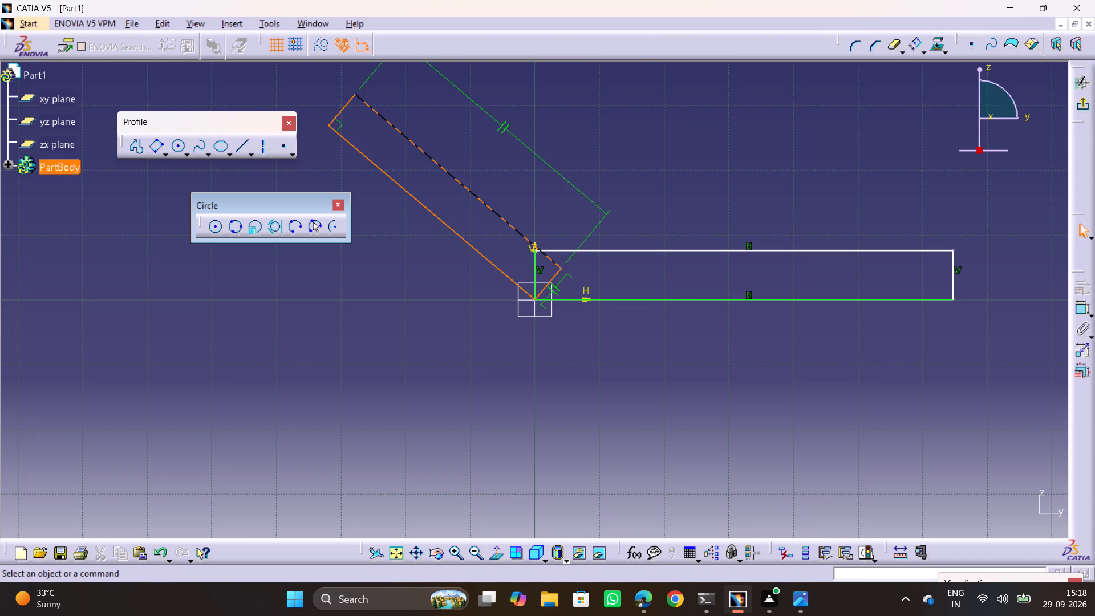
Dimension the base rectangle's bottom edge and set its length to 134 mm, checking drawing 23.png.
key("alt+Tab")
key("alt+Tab")
middle_click_drag(727, 198, 704, 234)
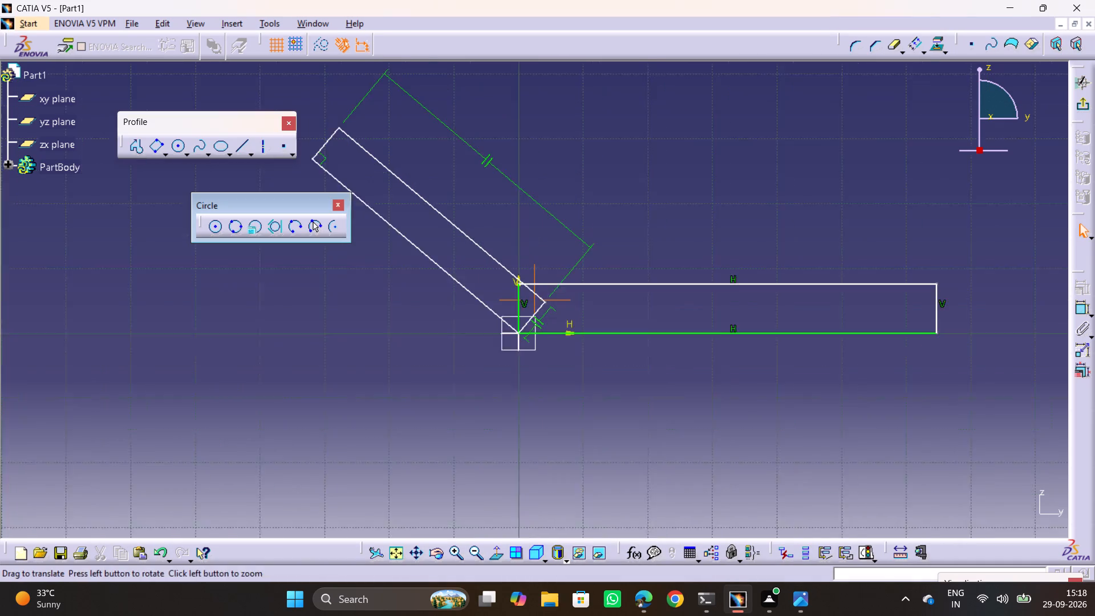
middle_click_drag(704, 234, 707, 223)
key("alt+Tab")
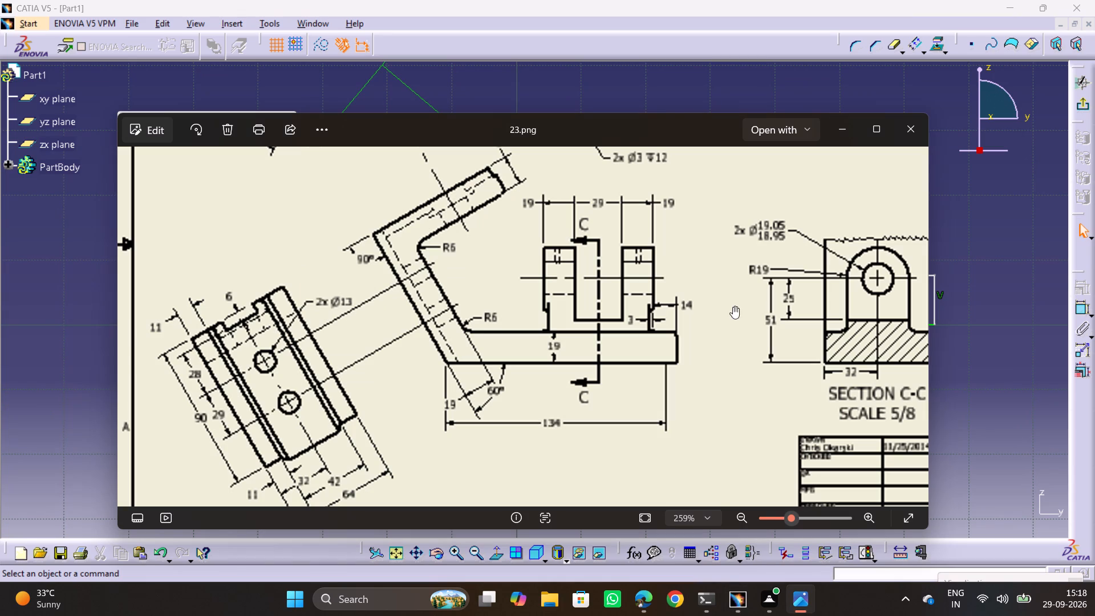
key("alt+Tab")
key("alt+Tab")
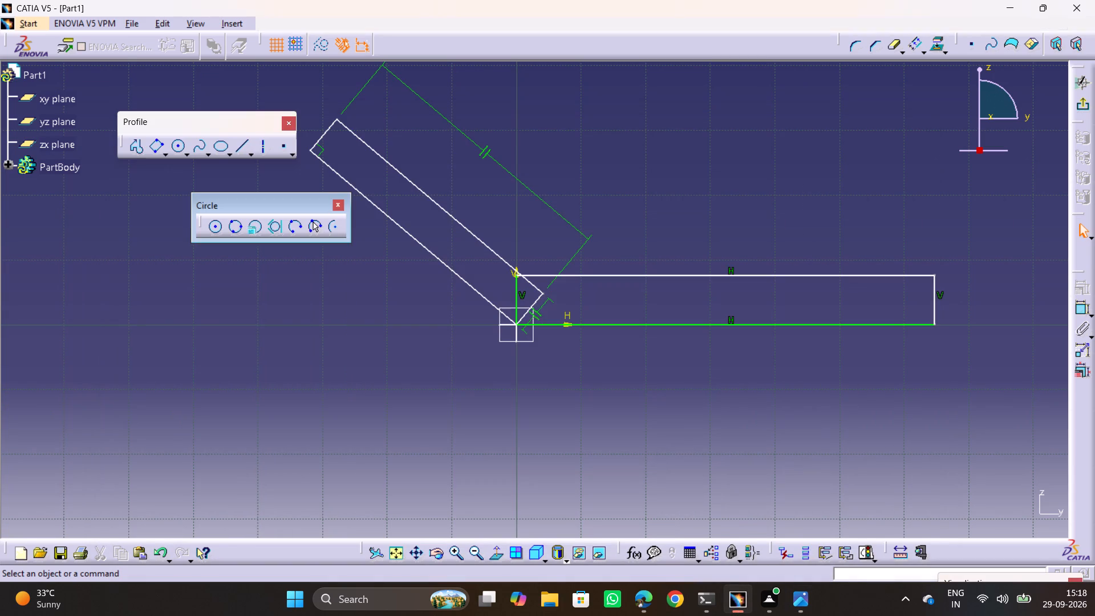
key("alt+Tab")
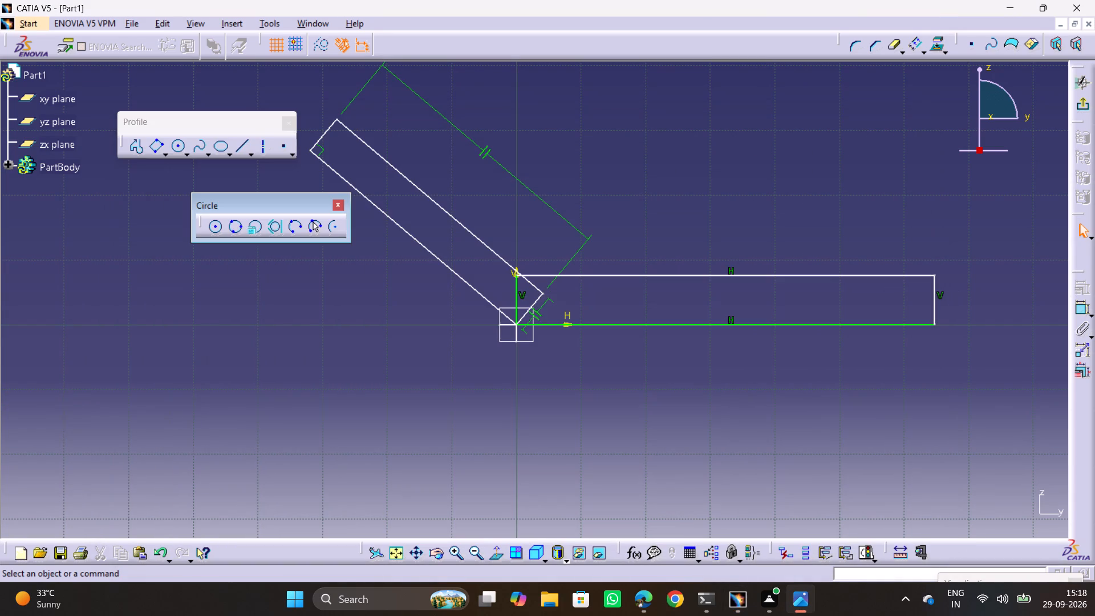
left_click(1079, 301)
left_click(830, 325)
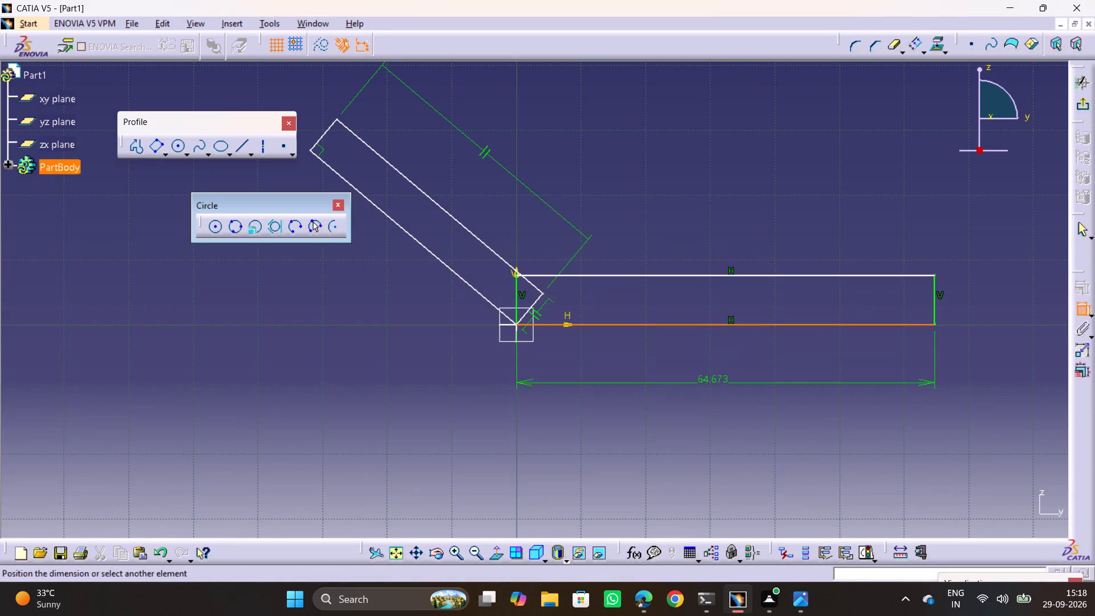
left_click(697, 394)
double_click(697, 392)
double_click(700, 390)
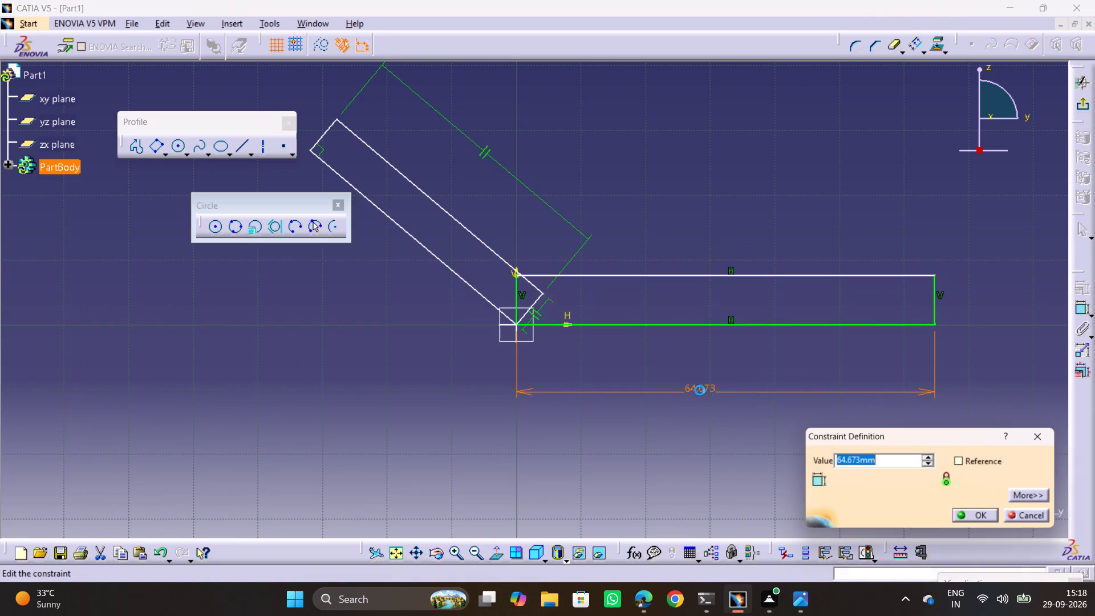
type("134")
key("Return")
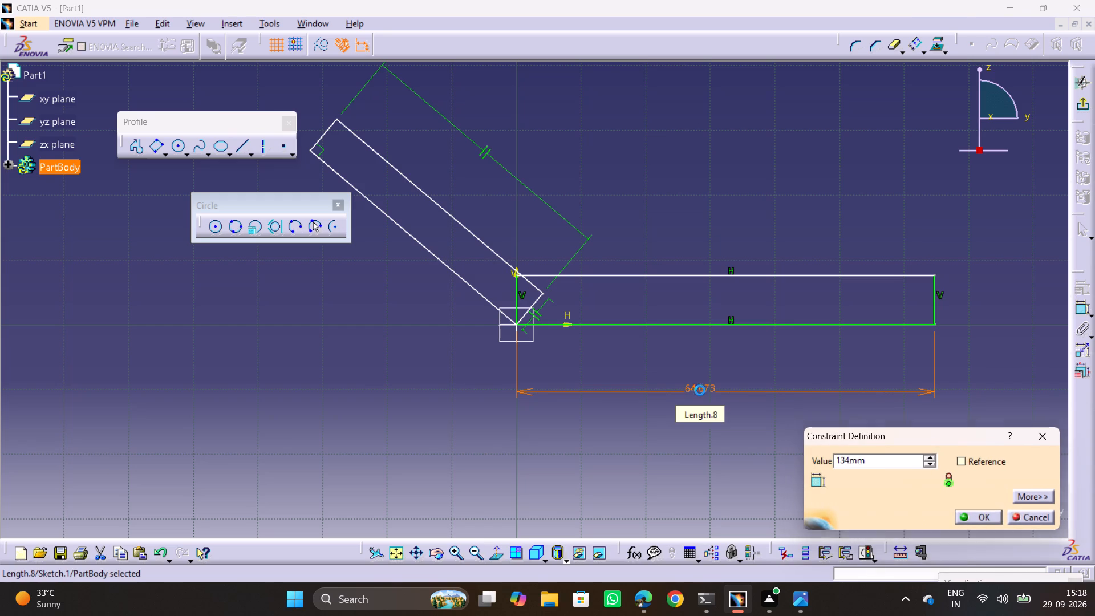
left_click(575, 515, "ctrl")
Dimension the base rectangle's vertical end edge and set the base thickness to 19 mm, as given in the drawing.
middle_click_drag(695, 338, 695, 395, "ctrl")
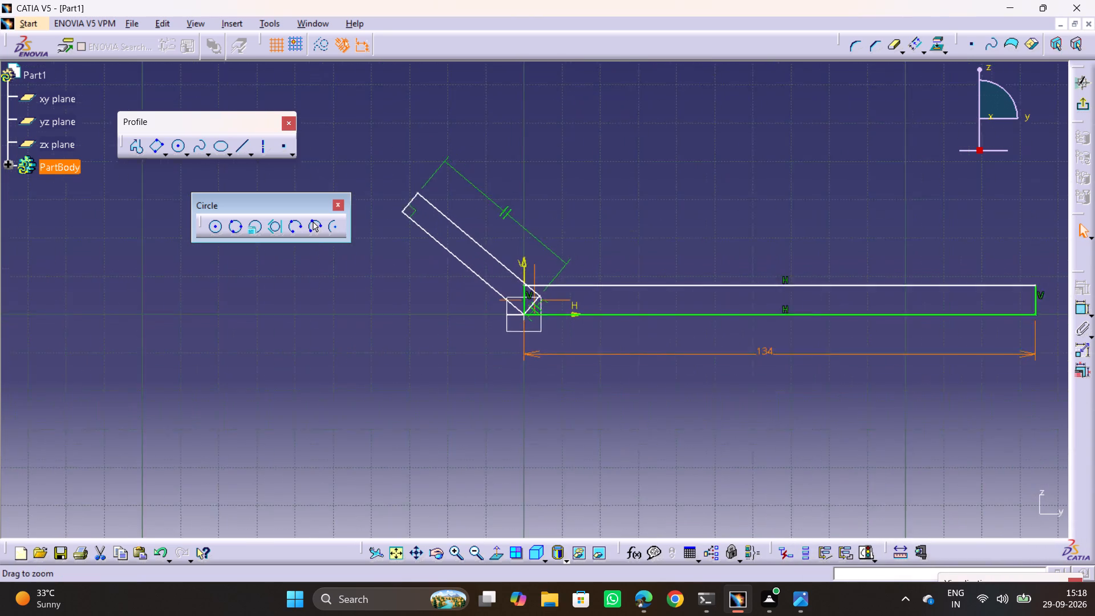
middle_click_drag(695, 395, 694, 422, "ctrl")
middle_click_drag(751, 396, 761, 363, "ctrl")
middle_click_drag(778, 374, 653, 433)
key("alt+Tab")
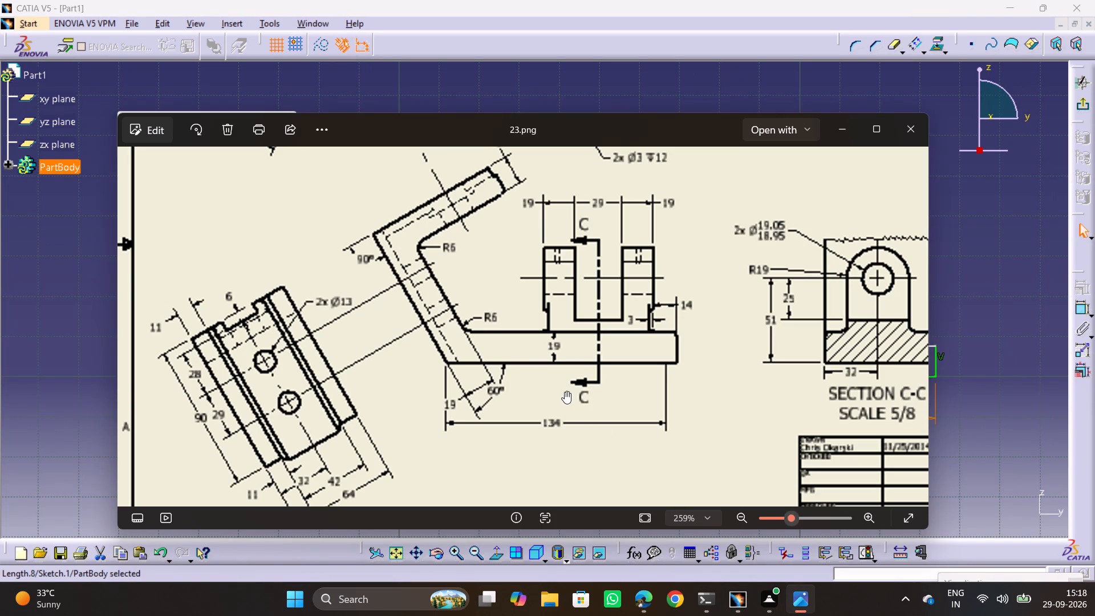
key("alt+Tab")
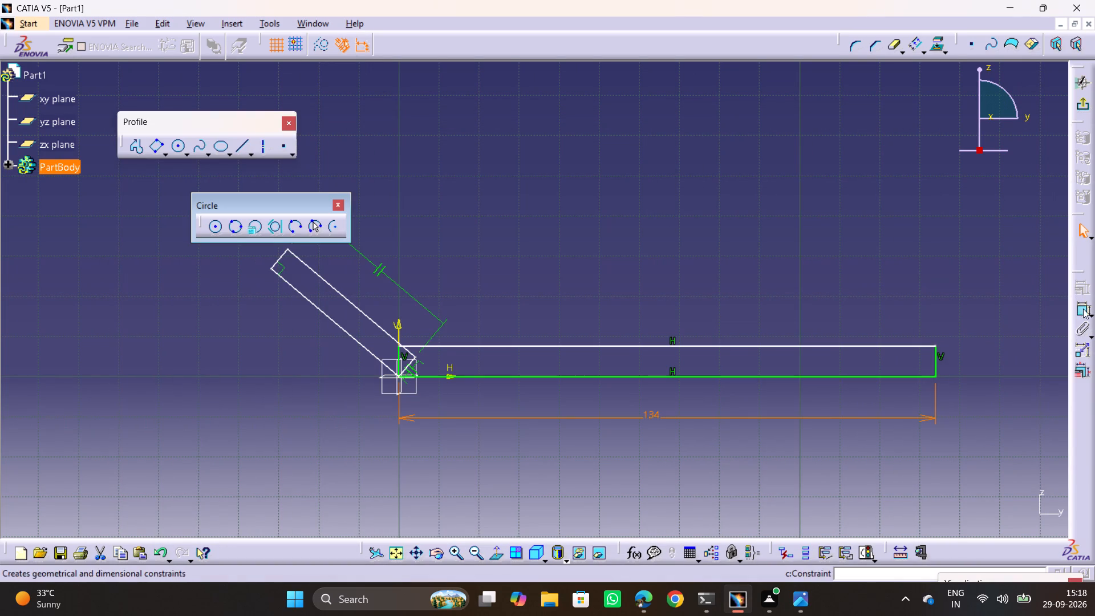
left_click(1085, 306)
left_click(934, 361)
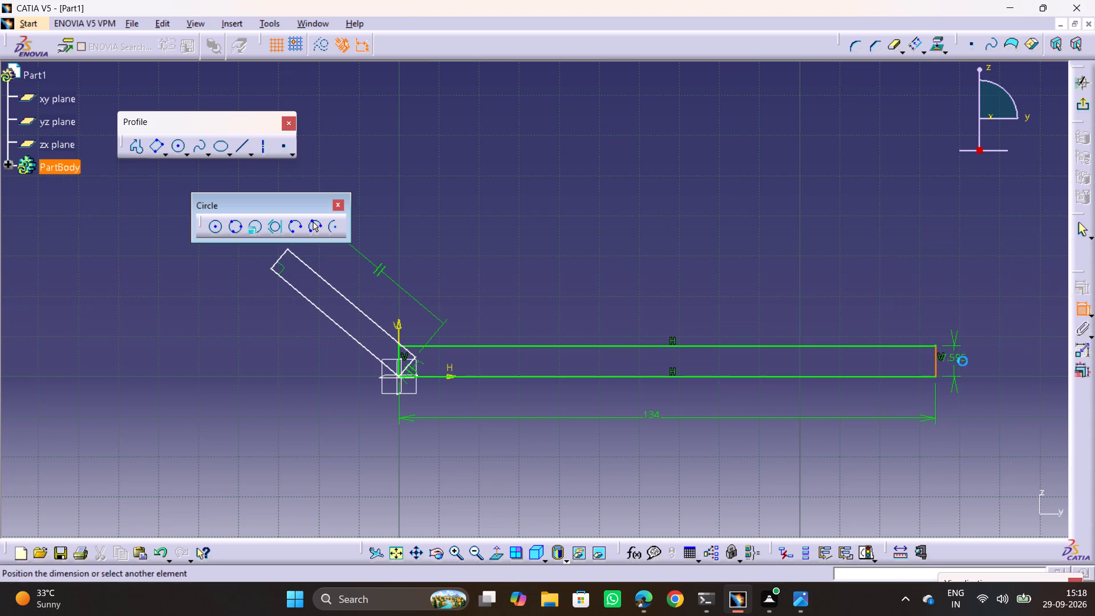
left_click(963, 361)
double_click(963, 355)
type("19")
key("Return")
left_click(730, 260)
Constrain the angle between the arm's outer long edge and the base's bottom edge to 60 degrees, per the drawing.
key("alt+Tab")
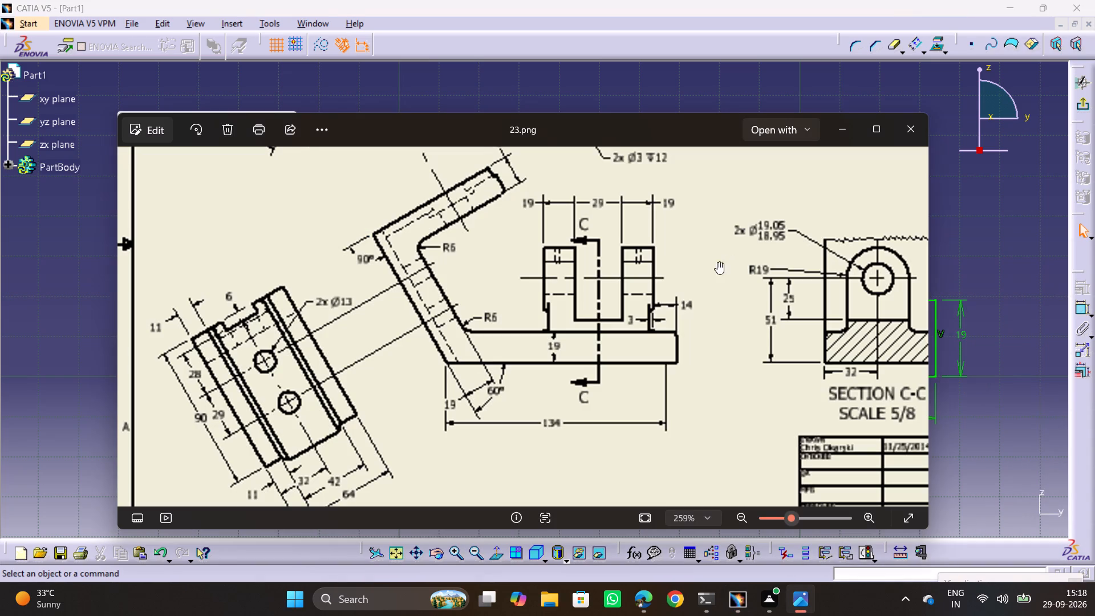
key("alt+Tab")
left_click(1077, 314)
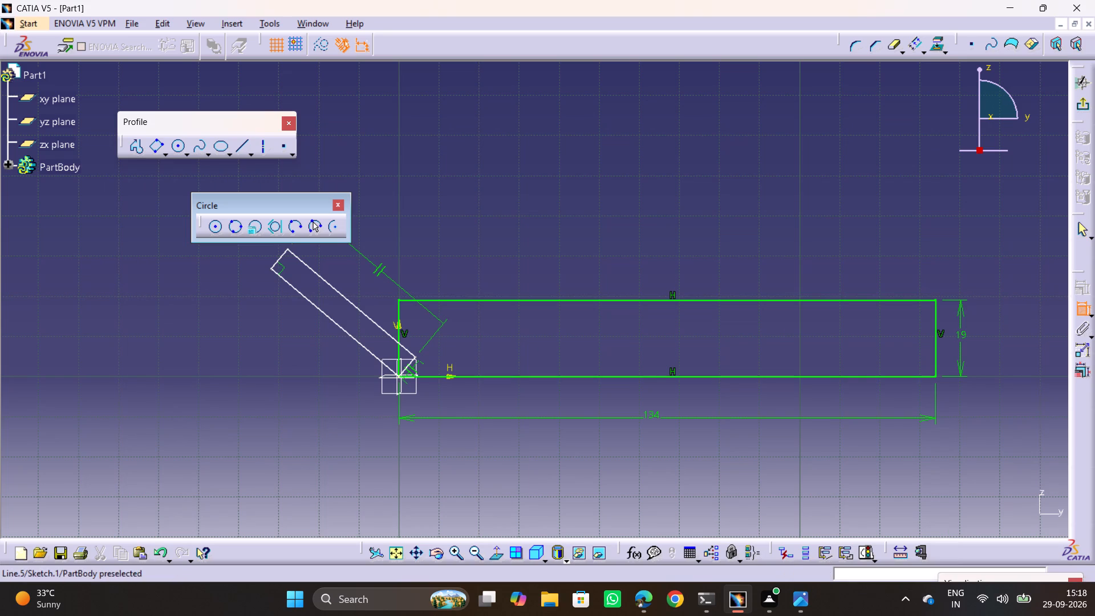
left_click(363, 351)
left_click(501, 374)
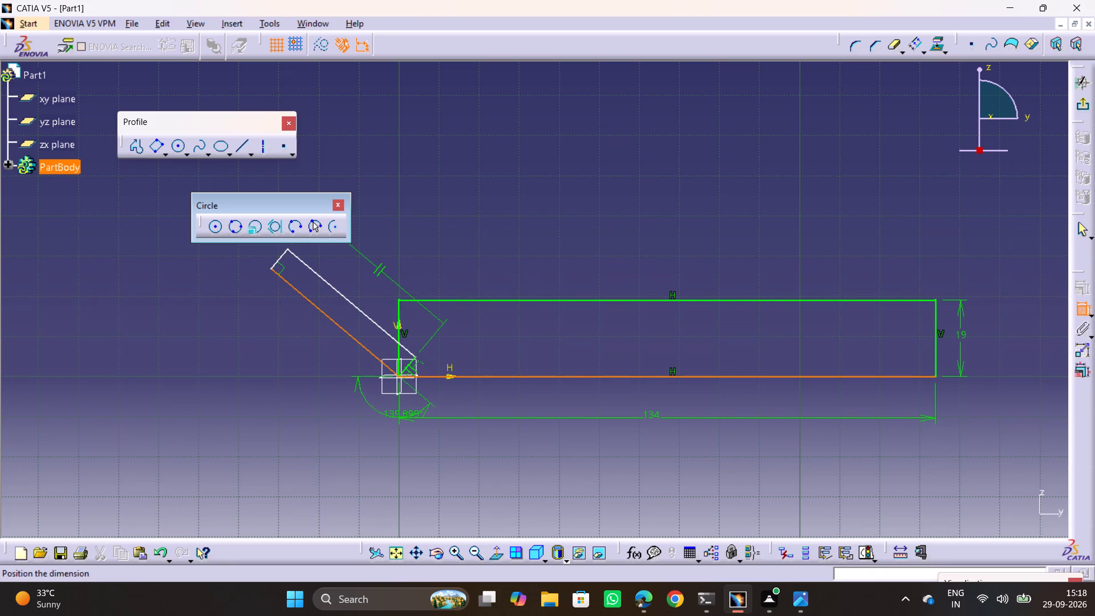
left_click(486, 410)
double_click(493, 406)
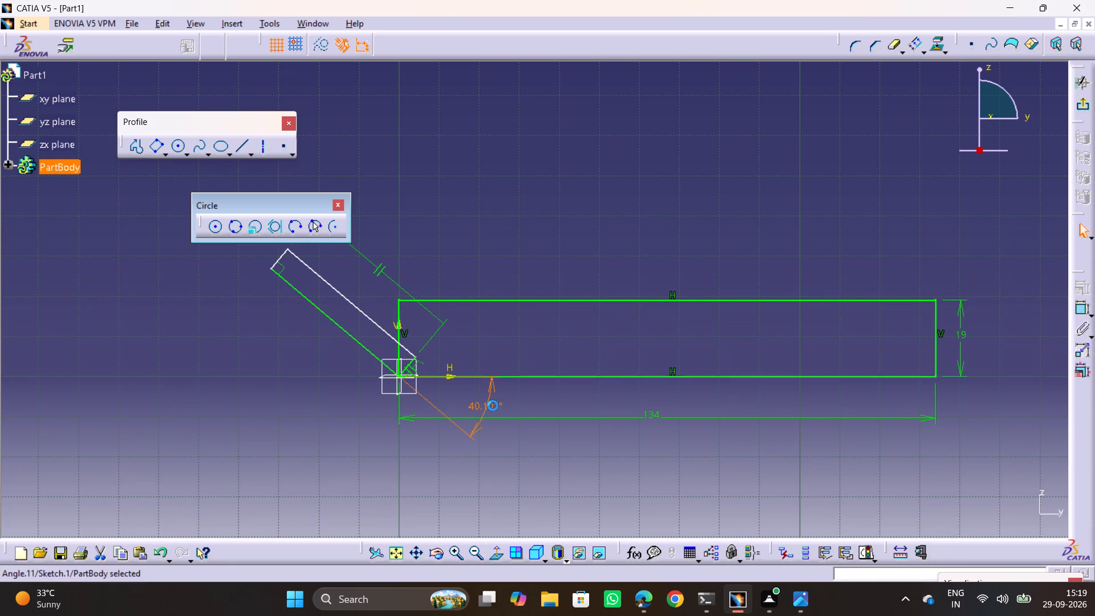
type("60")
key("Return")
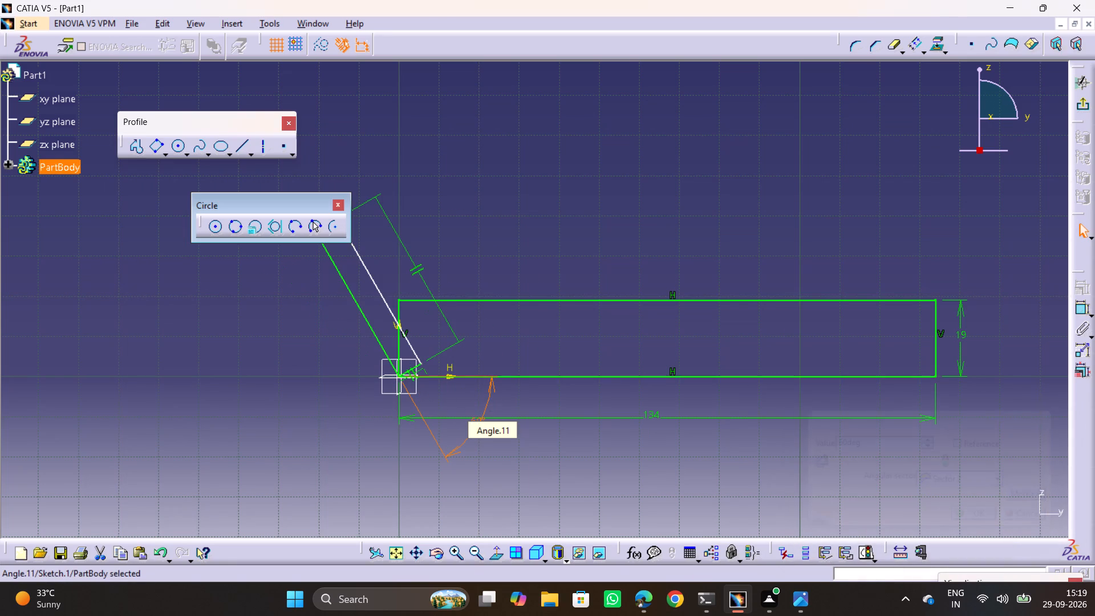
left_click(489, 360)
Dimension the inclined arm's short edge at the origin and set the arm thickness to 19 mm.
middle_click_drag(551, 331, 589, 328, "ctrl")
middle_click_drag(596, 343, 630, 366)
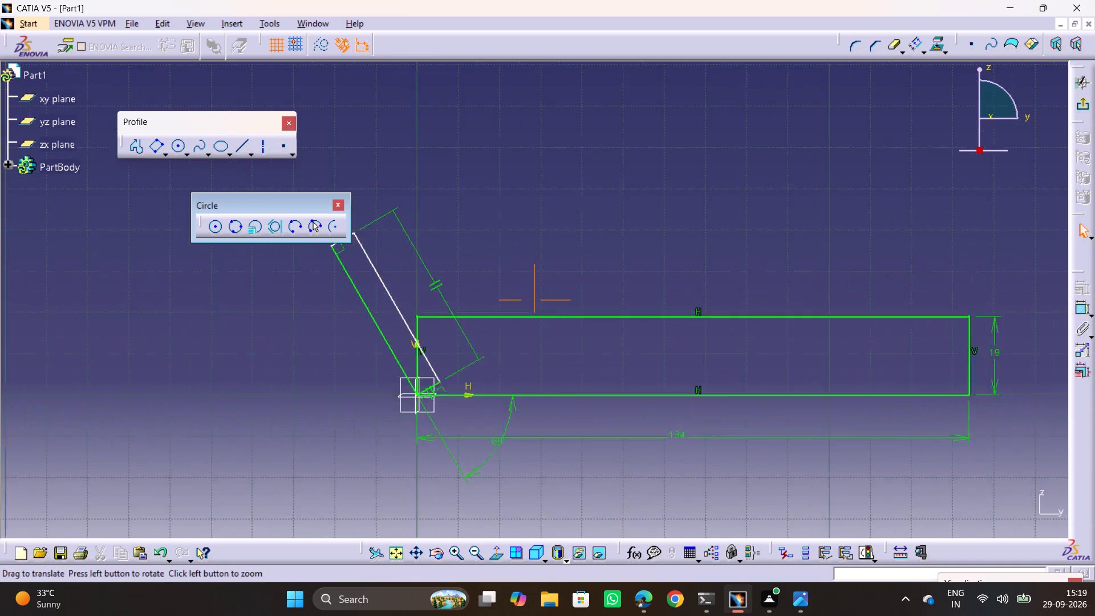
middle_click_drag(630, 366, 708, 374)
left_click(1074, 309)
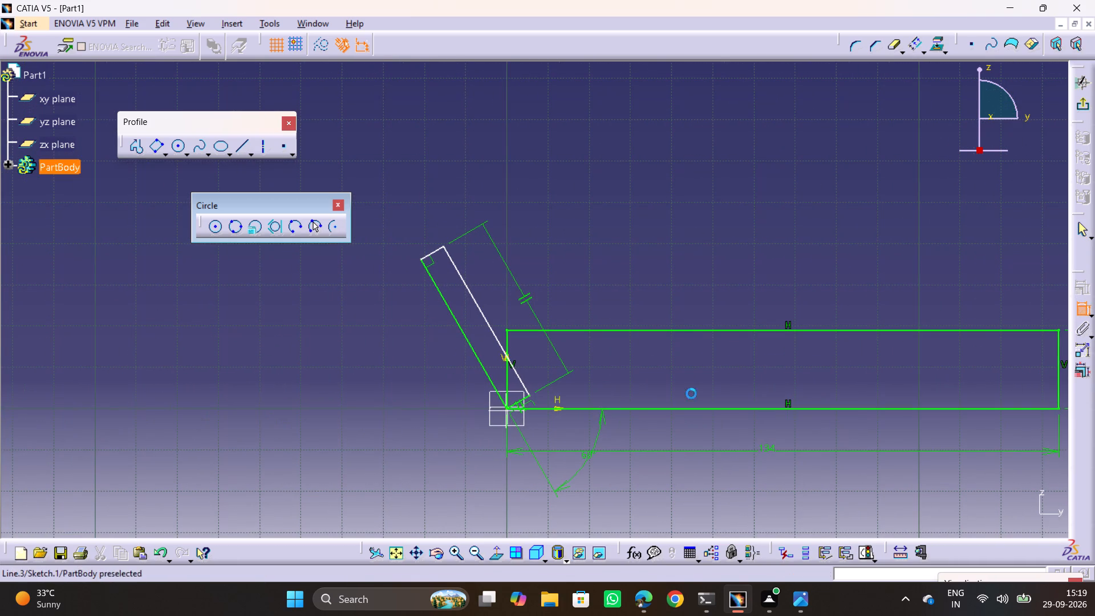
left_click(518, 402)
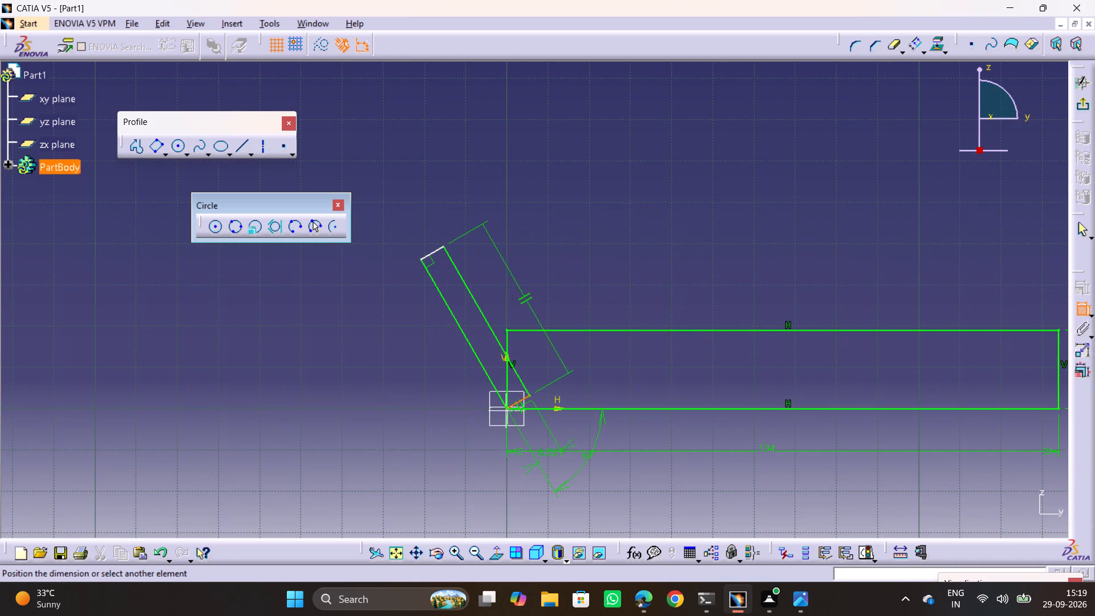
left_click(611, 495)
double_click(611, 493)
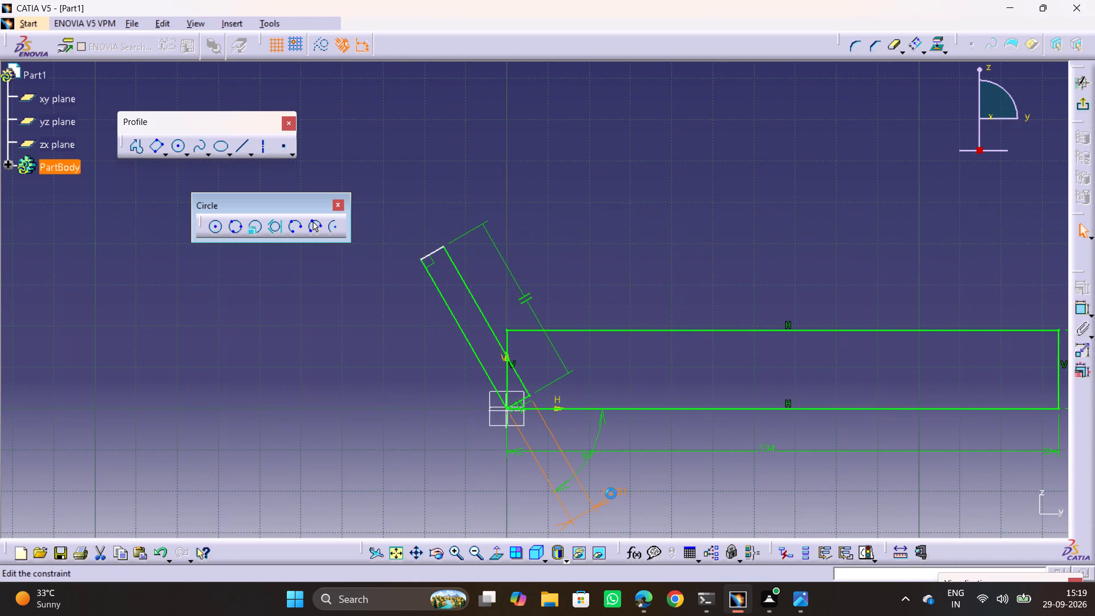
type("19")
key("Return")
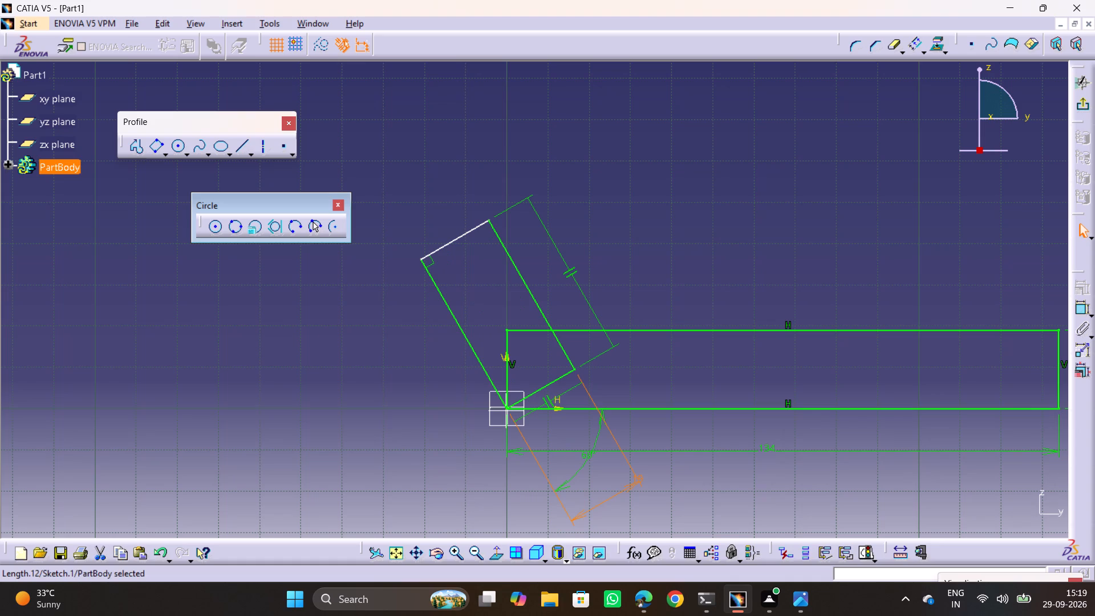
left_click(677, 228)
Examine the drawing's front, top and auxiliary views for the inclined arm's length and the upper flange's dimensions.
key("alt+Tab")
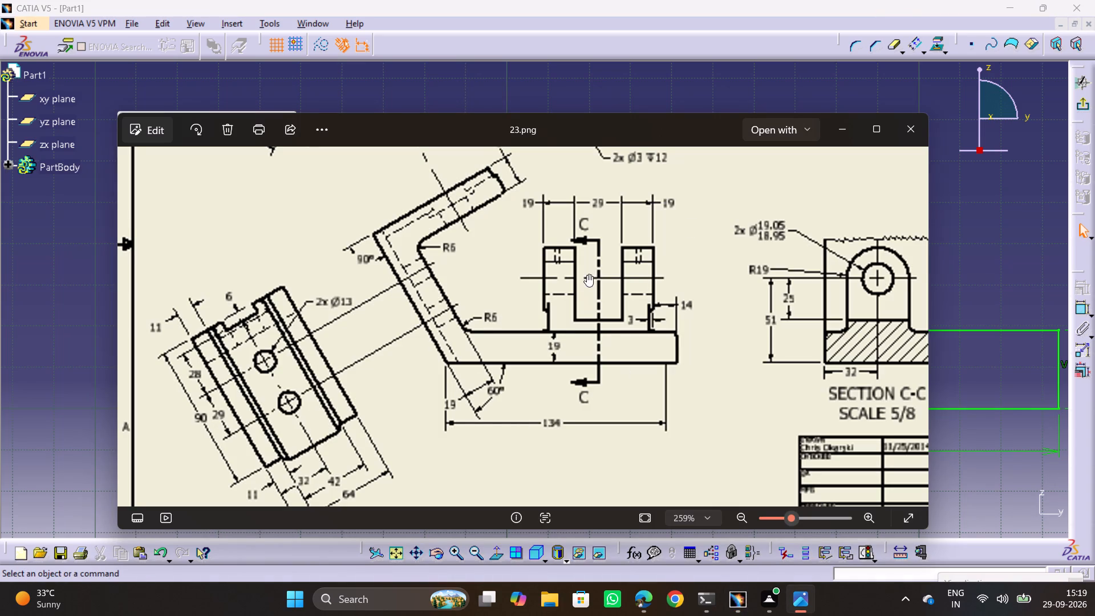
middle_click_drag(583, 278, 699, 310)
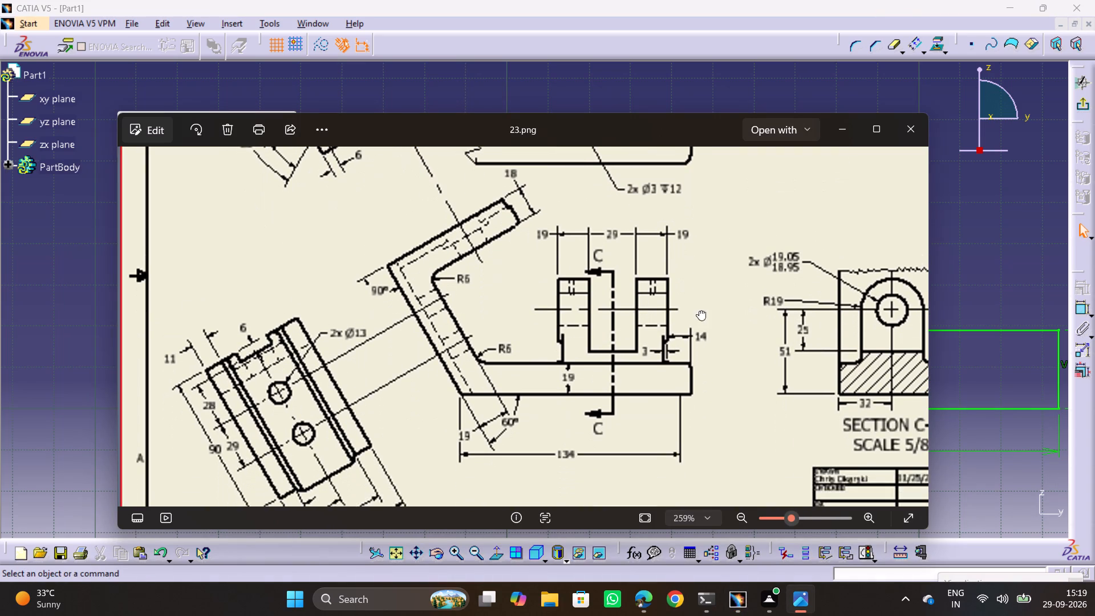
middle_click_drag(699, 310, 705, 299)
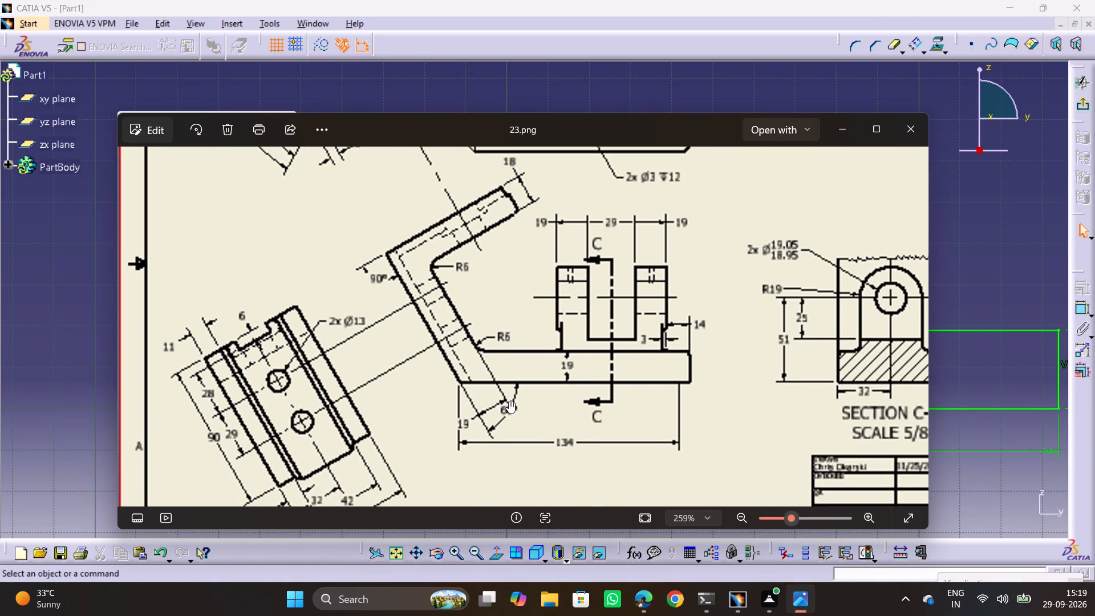
middle_click_drag(502, 394, 537, 483)
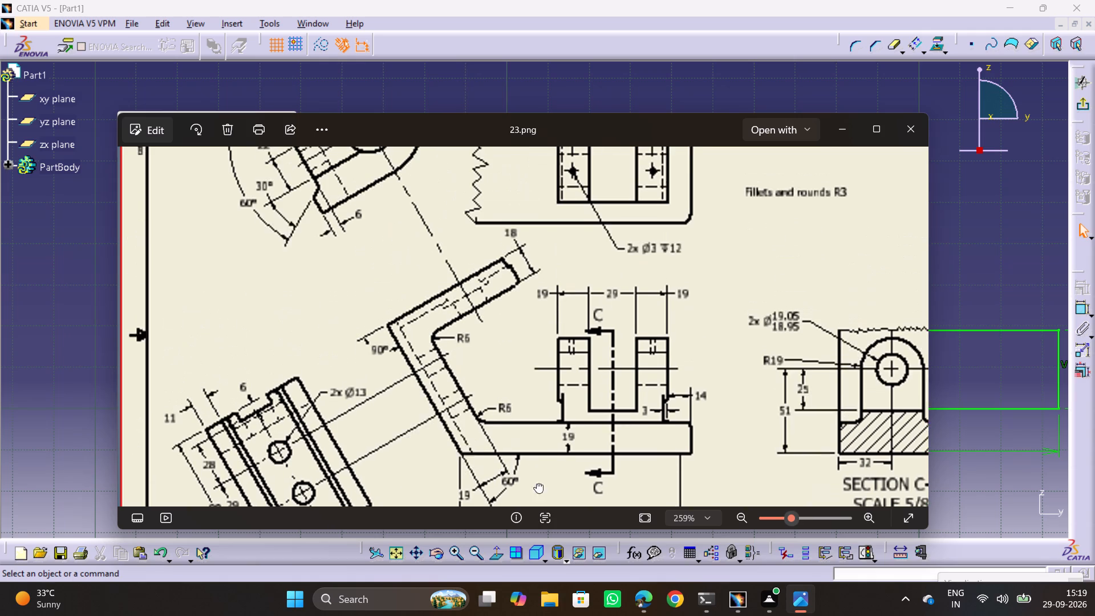
middle_click_drag(537, 483, 539, 488)
middle_click_drag(523, 305, 587, 416)
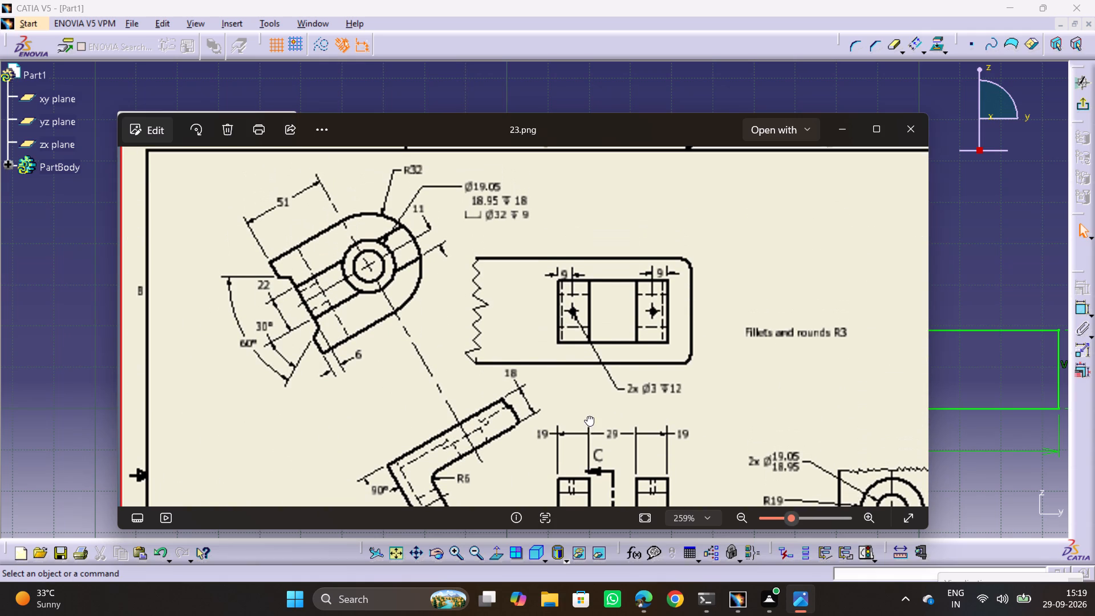
middle_click_drag(587, 416, 646, 443)
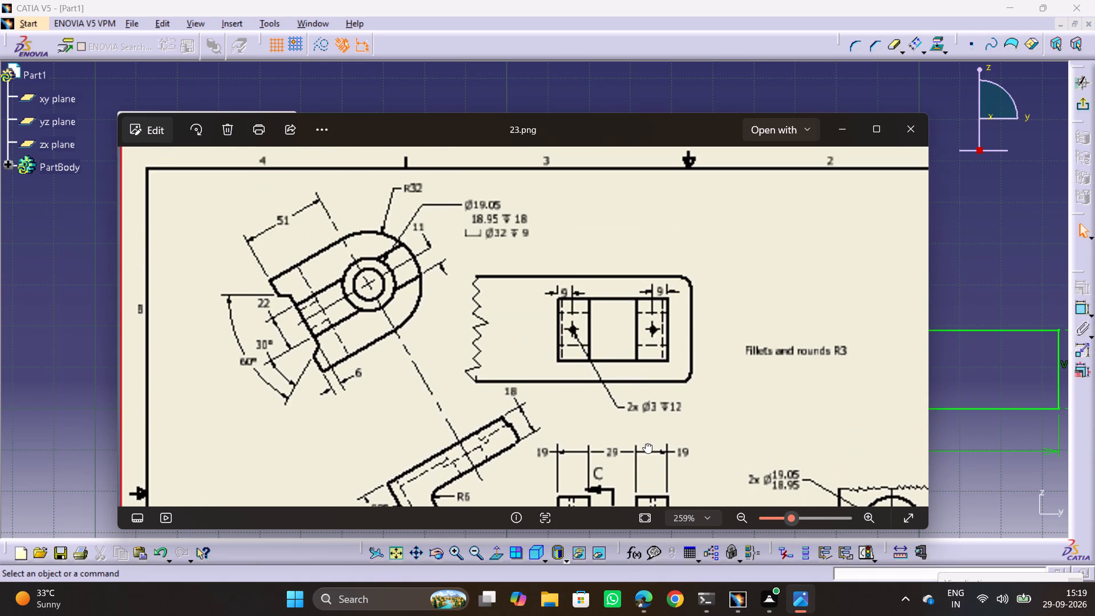
middle_click_drag(646, 443, 662, 283)
middle_click_drag(525, 367, 538, 400)
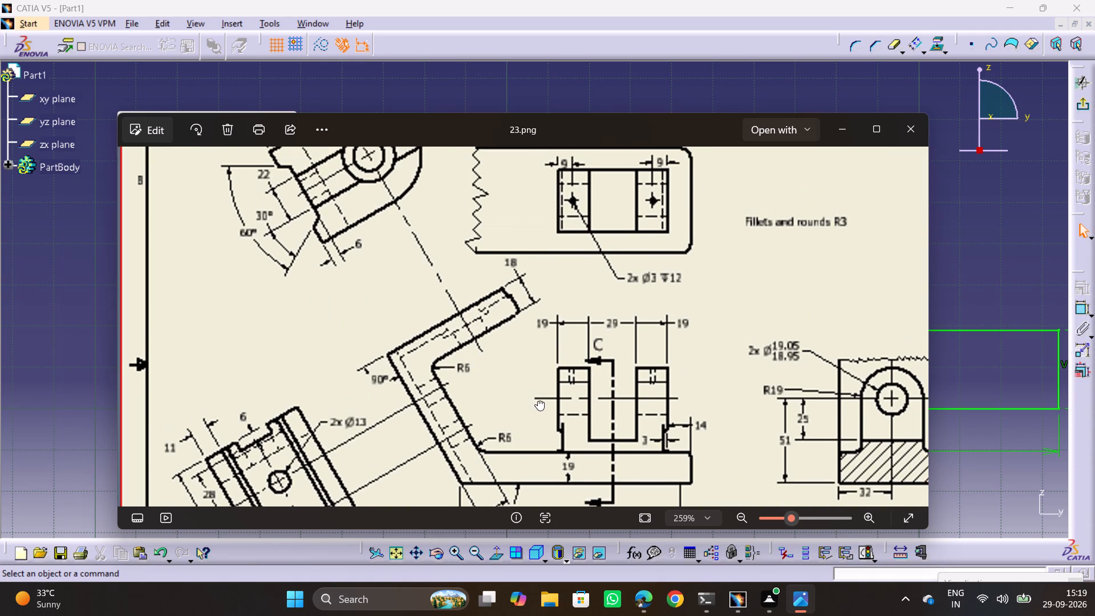
middle_click_drag(538, 400, 545, 264)
scroll(545, 264, "up", 1)
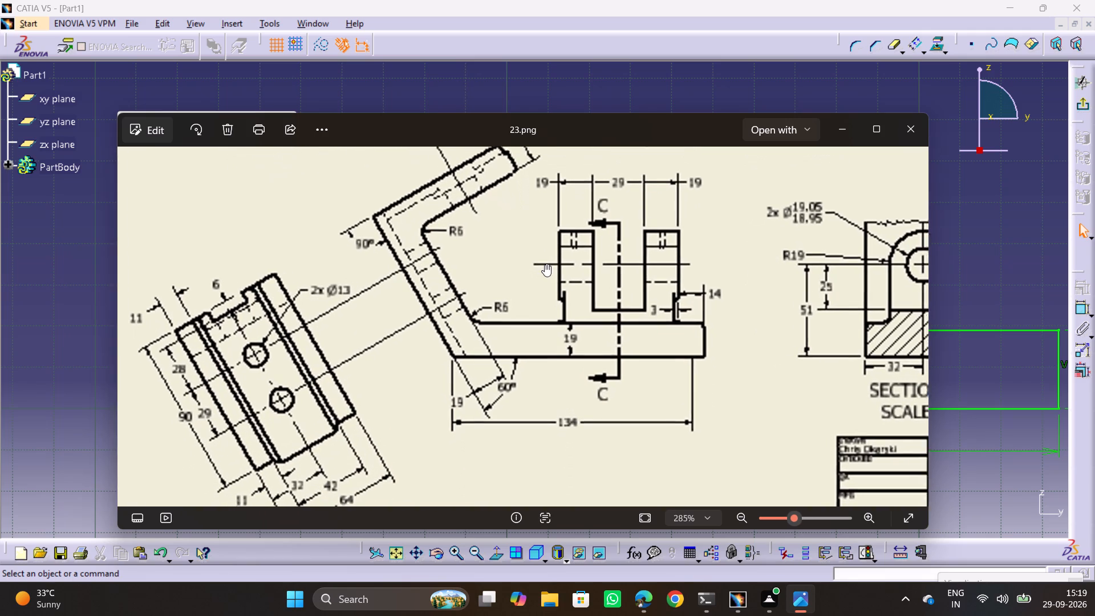
middle_click_drag(542, 335, 543, 350, "ctrl")
scroll(543, 350, "down", 3, "ctrl")
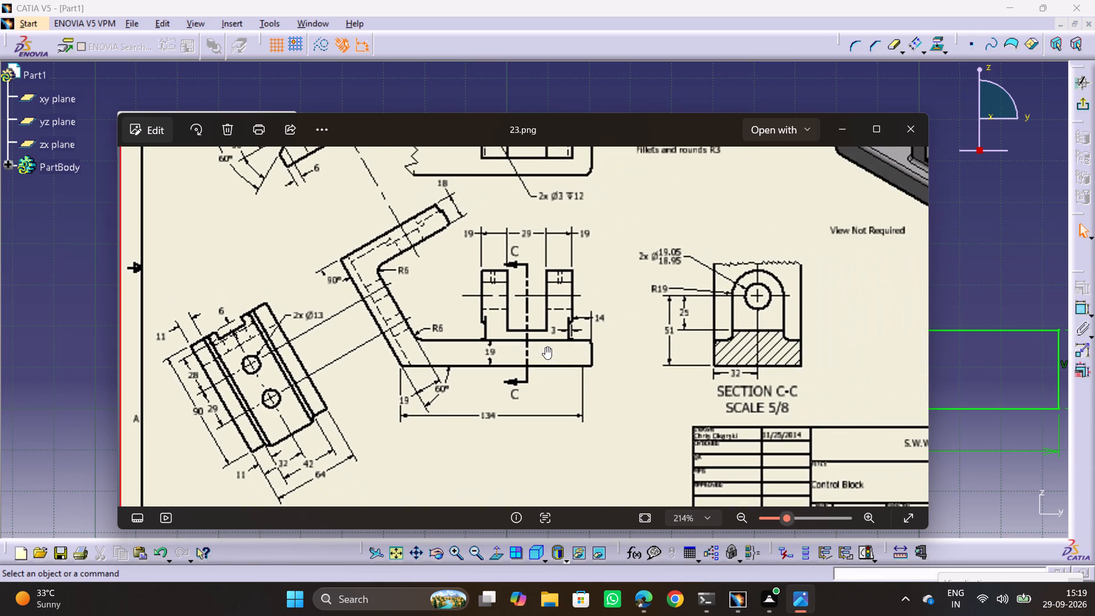
Back in the CATIA sketch, dimension the inclined arm's outer long edge and set its length to 90 mm.
key("alt+Tab")
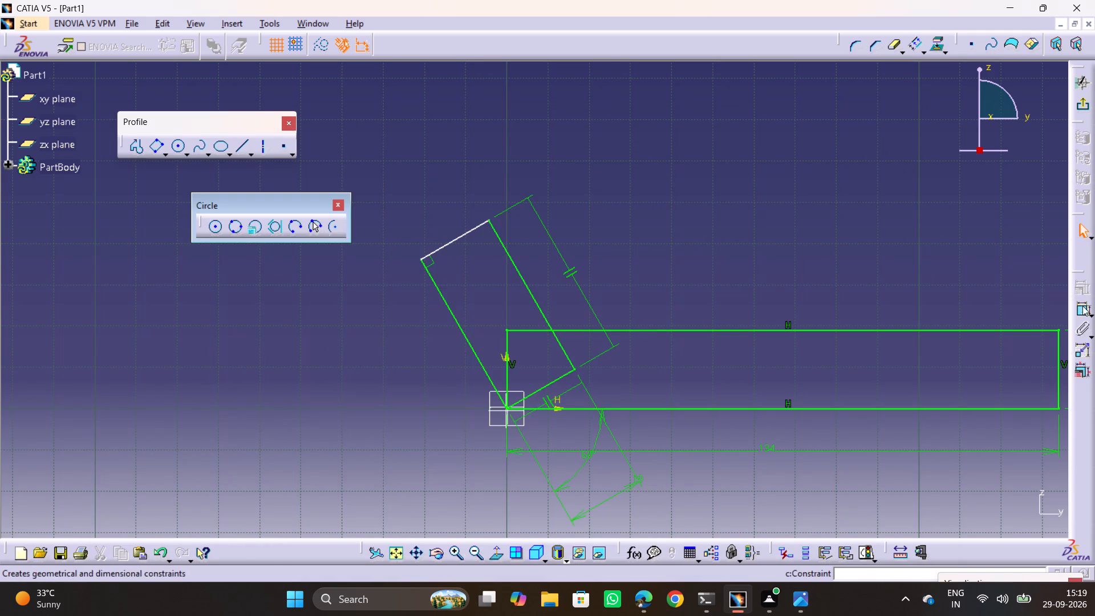
left_click(1081, 309)
left_click(460, 333)
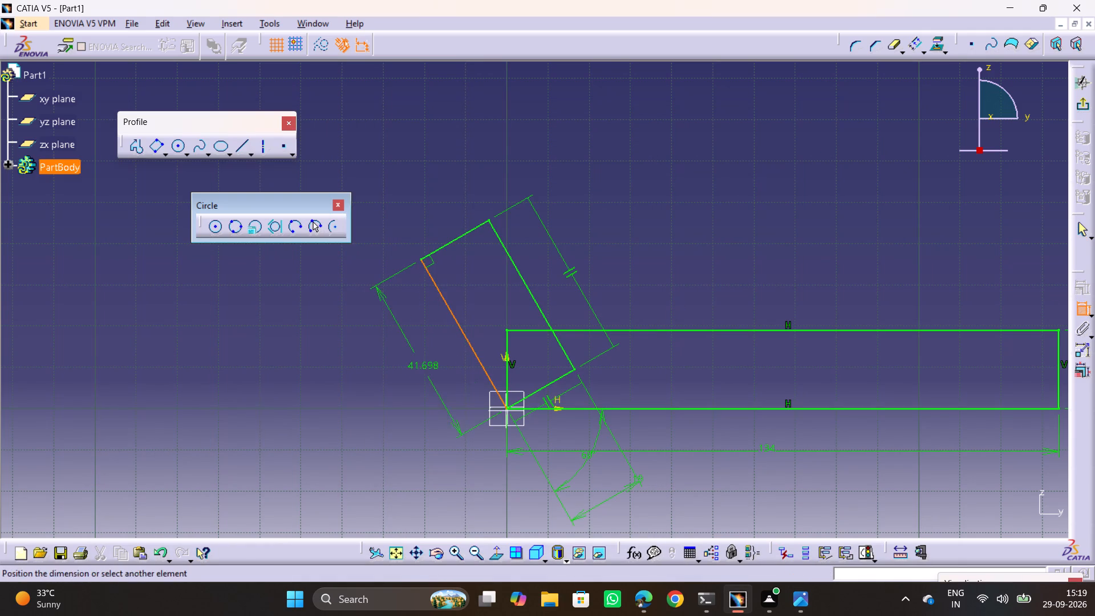
left_click(416, 371)
double_click(425, 366)
type("90")
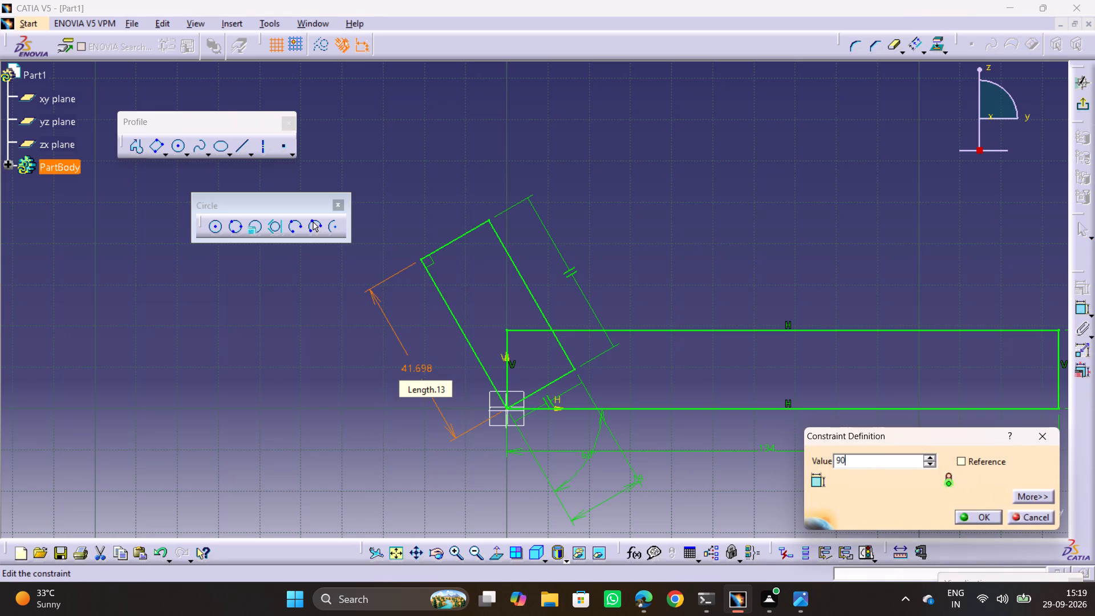
key("Return")
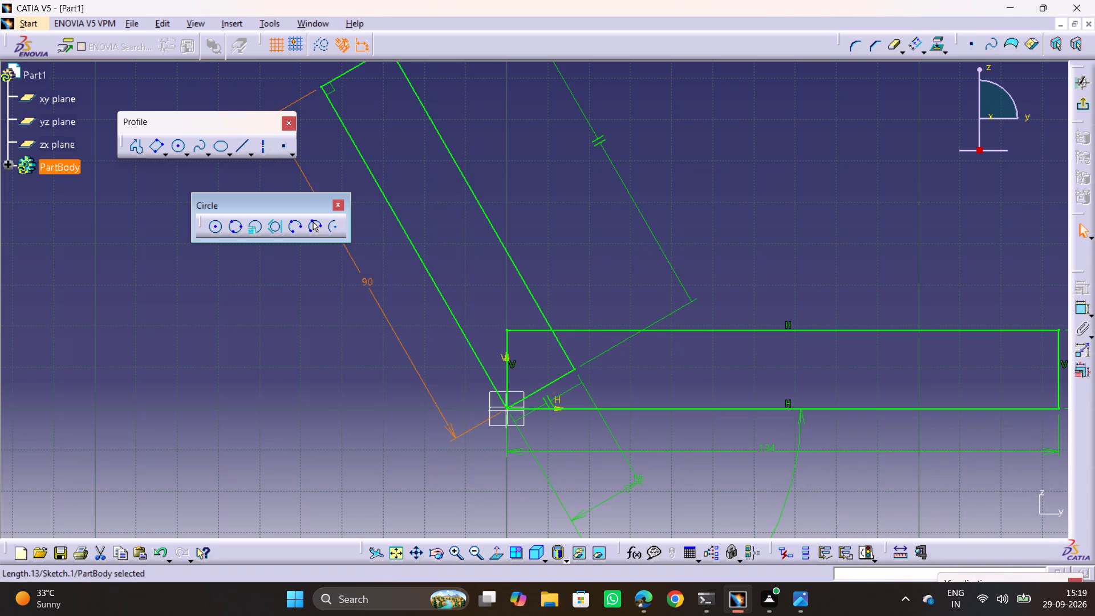
Sketch an oriented rectangle about 74 mm by 18 mm from the arm's upper outer corner, perpendicular to the arm, as the upper flange.
left_click(575, 212)
middle_click_drag(621, 216, 642, 356)
middle_click_drag(715, 336, 781, 376)
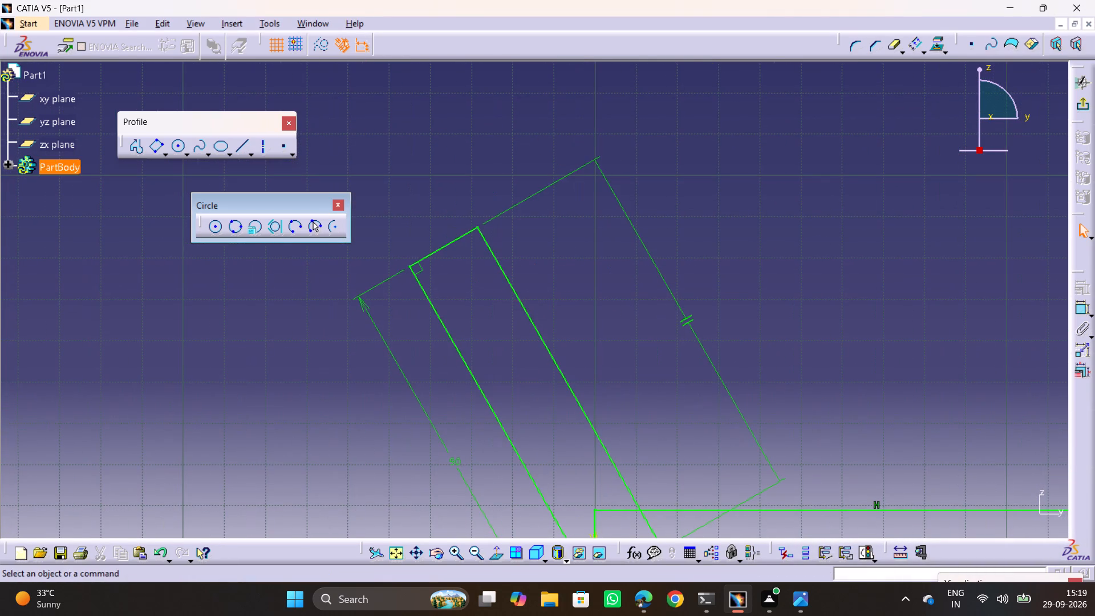
left_click(168, 152)
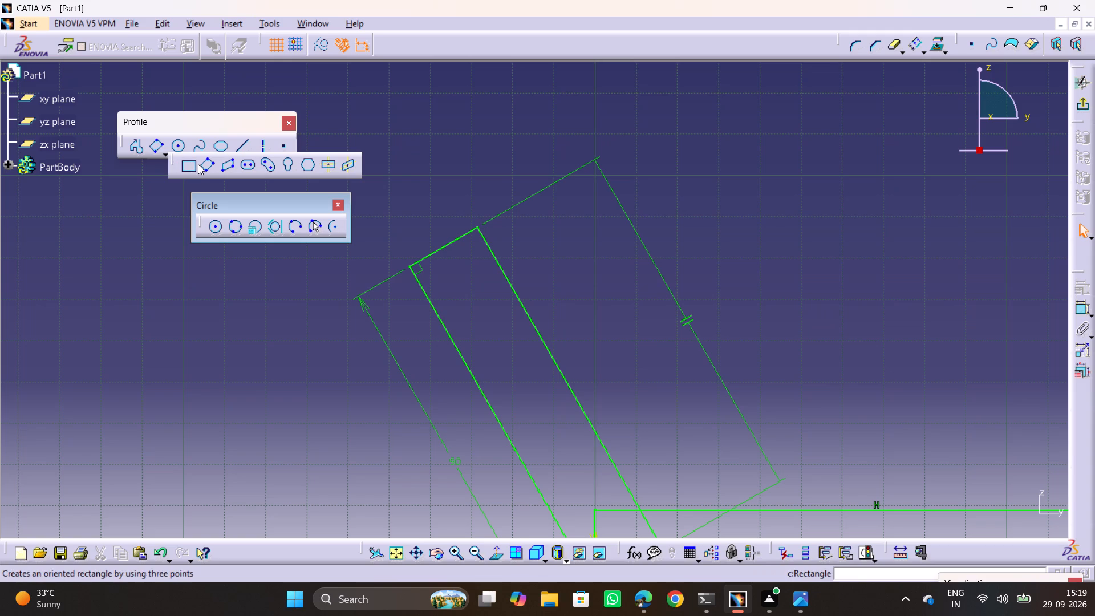
left_click(198, 164)
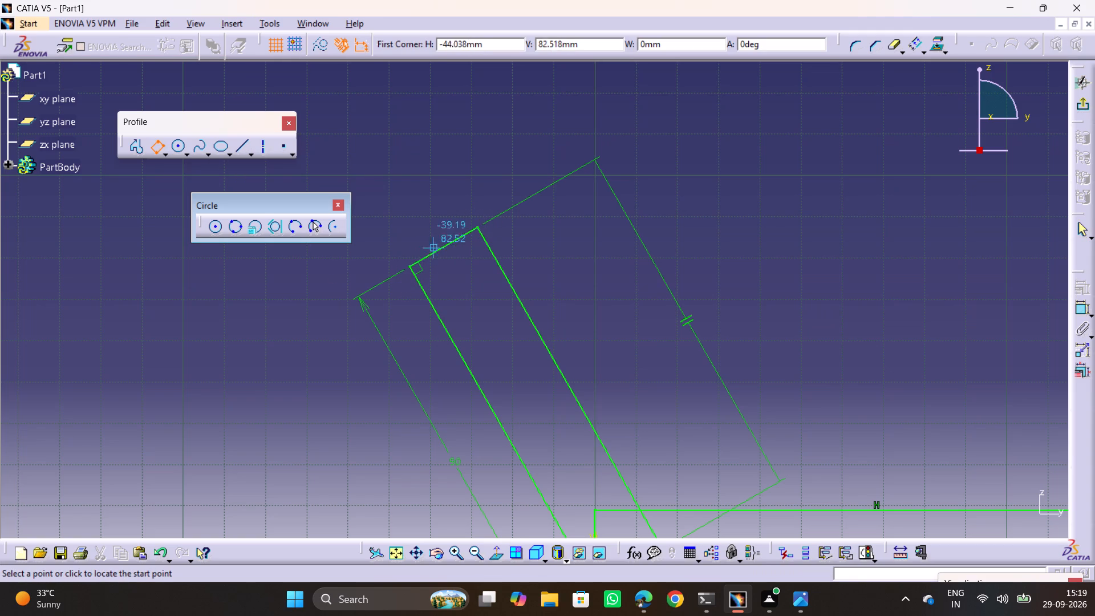
left_click(409, 266)
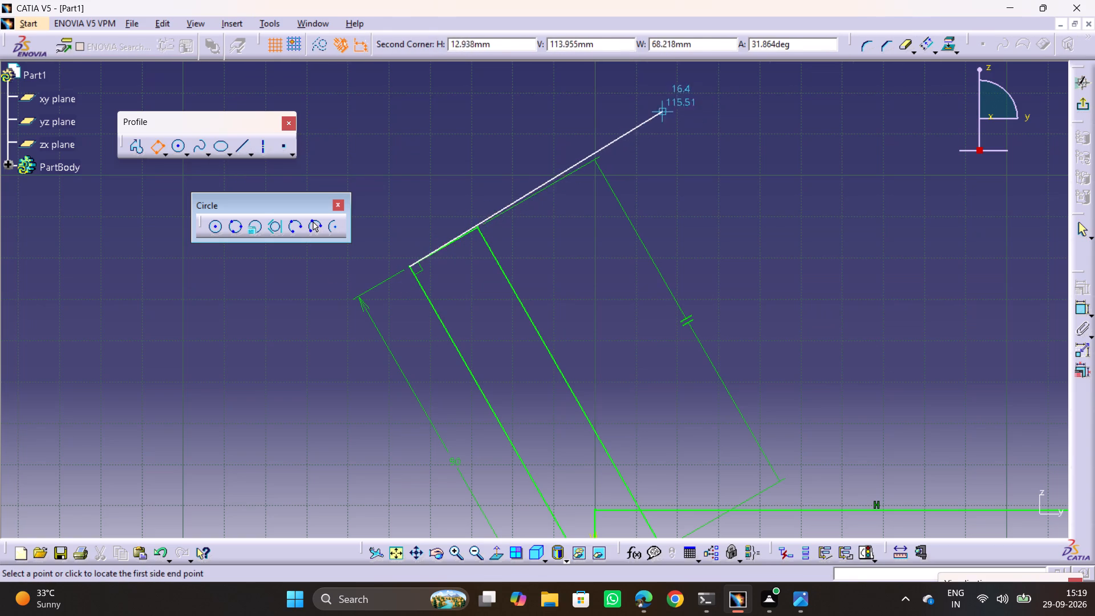
left_click(672, 114)
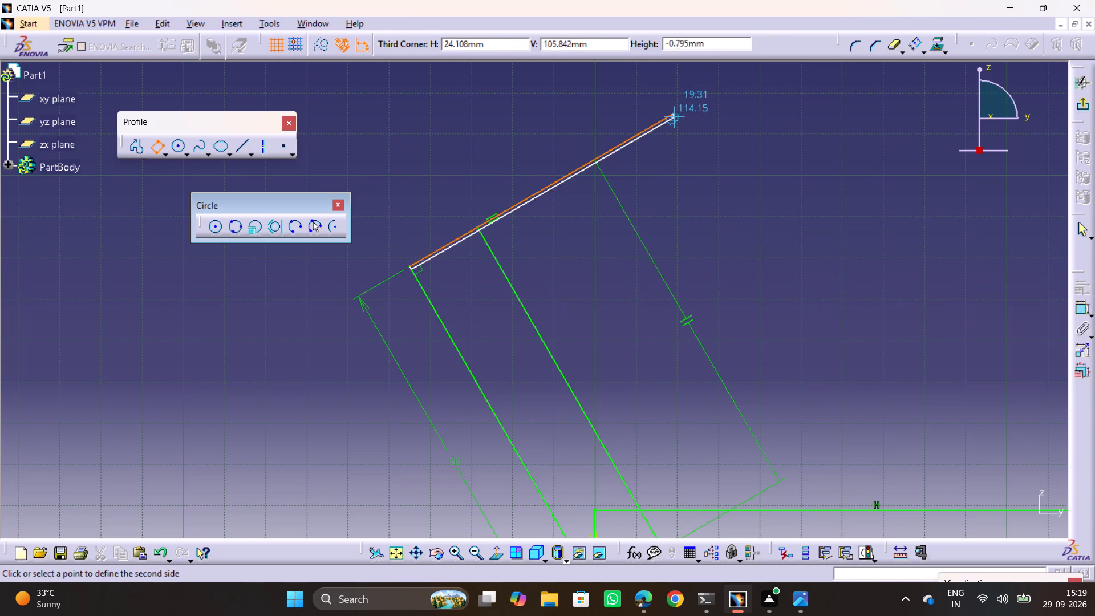
left_click(747, 157)
left_click(839, 141)
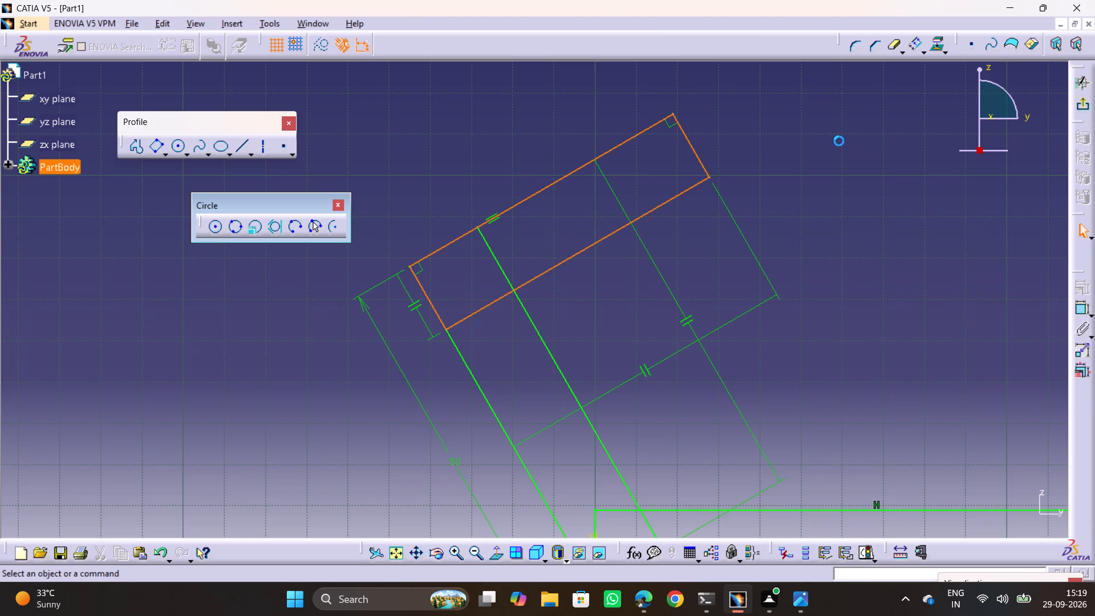
Dimension the upper flange's outer long edge and set its length to 83 mm.
left_click(1081, 310)
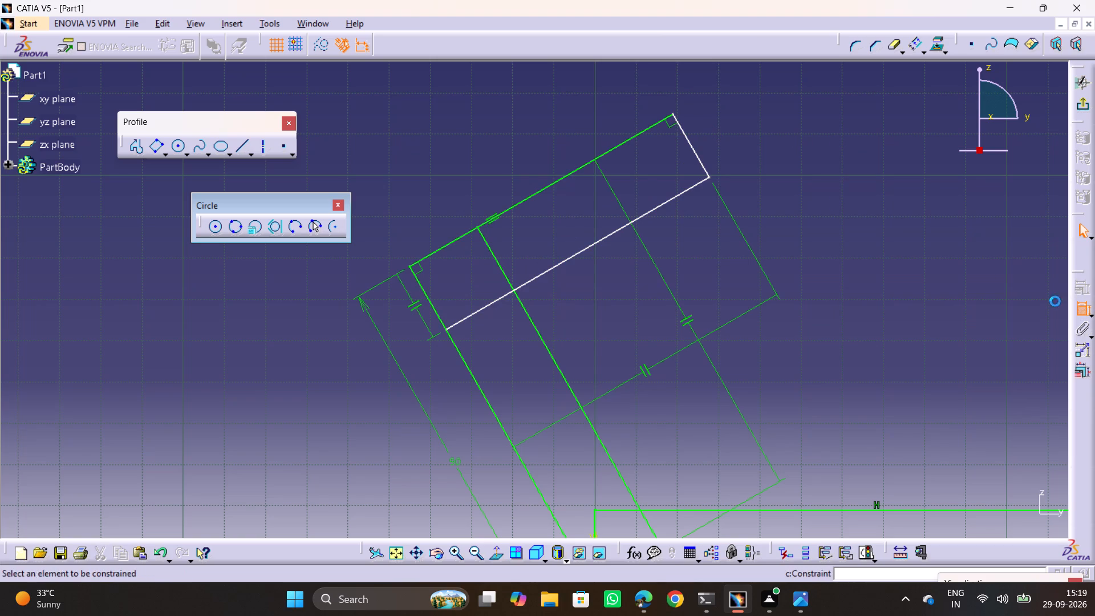
left_click(557, 181)
left_click(435, 153)
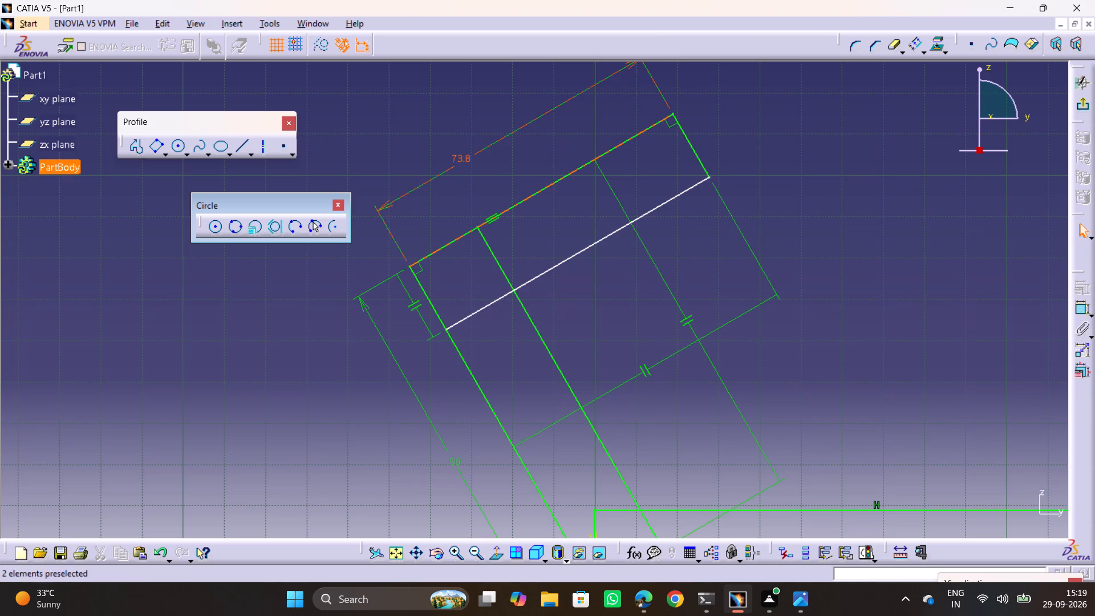
double_click(464, 158)
type("83")
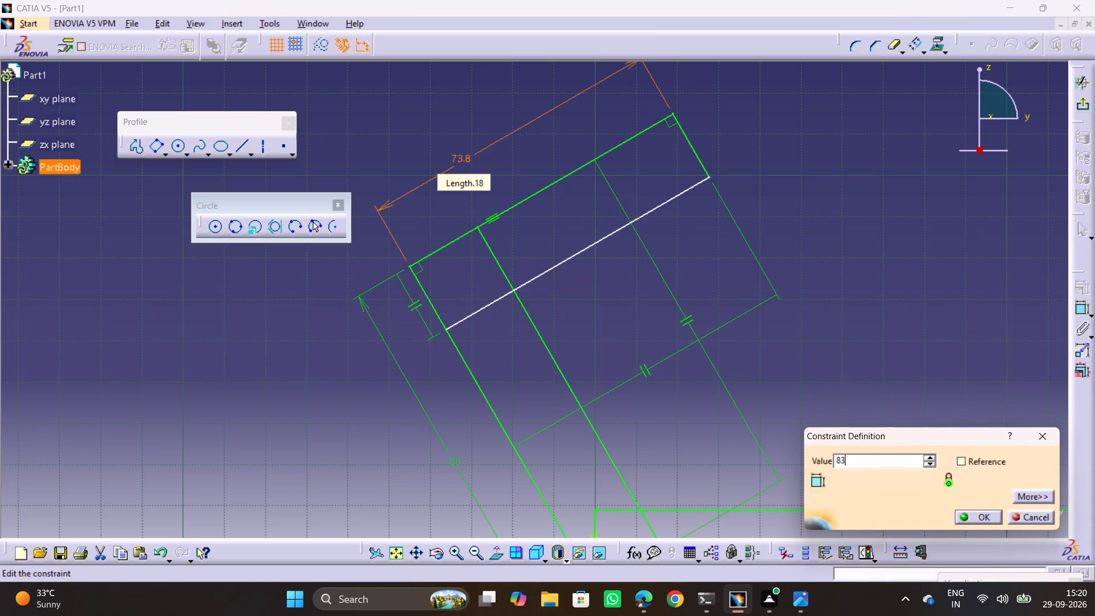
key("Return")
left_click(778, 286)
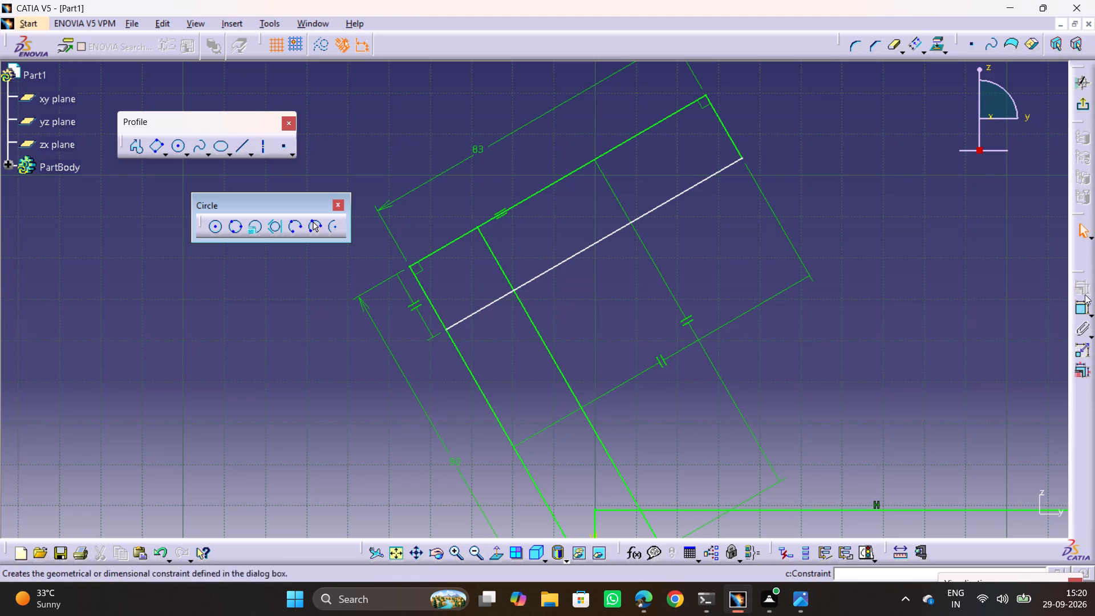
Dimension the distance between the upper flange's two long edges and set the thickness to 19 mm.
left_click(1078, 311)
left_click(704, 176)
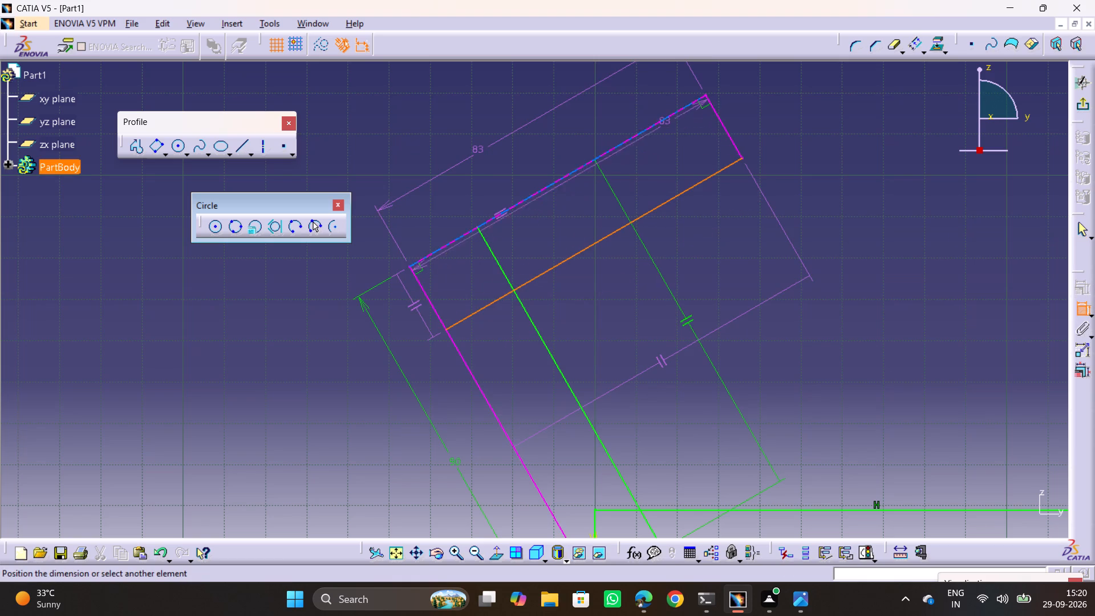
left_click(662, 118)
left_click(756, 106)
double_click(761, 100)
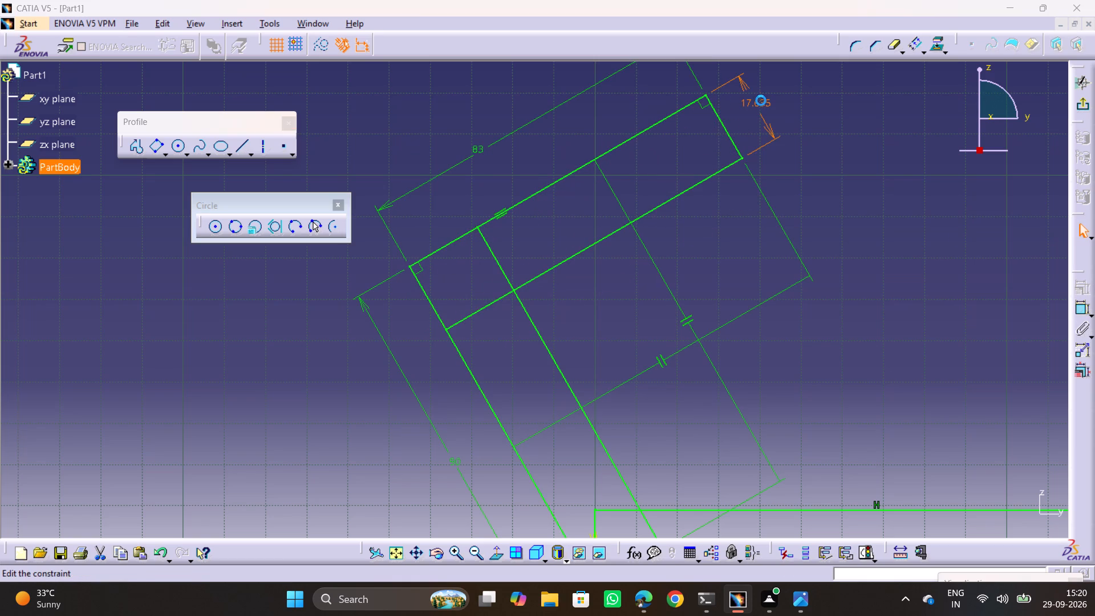
type("19")
key("Return")
left_click(928, 245)
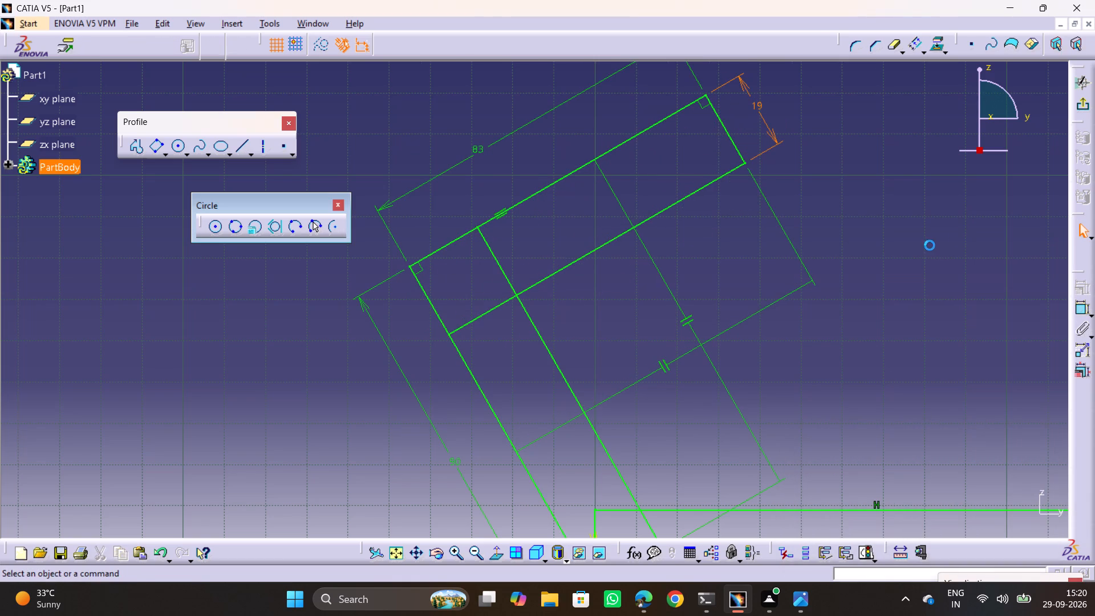
Quick Trim the overlapping arm and base segments at the origin corner, leaving one open L-shaped interior between the arm and base.
middle_click_drag(885, 306, 894, 332, "ctrl")
middle_click_drag(873, 350, 793, 285)
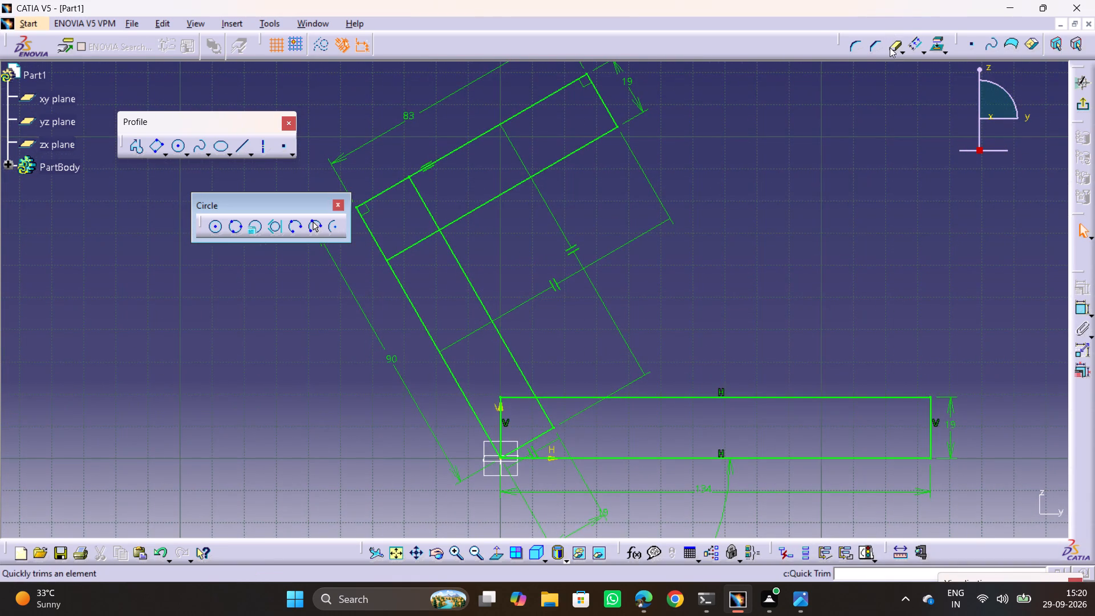
left_click(890, 47)
left_click(890, 47)
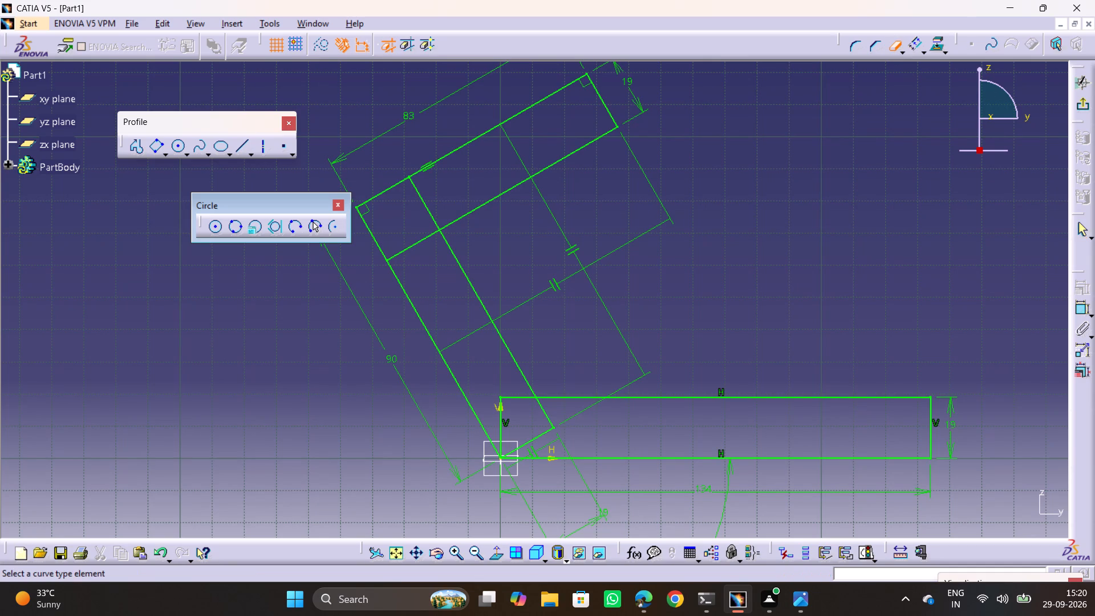
left_click(541, 430)
left_click(545, 411)
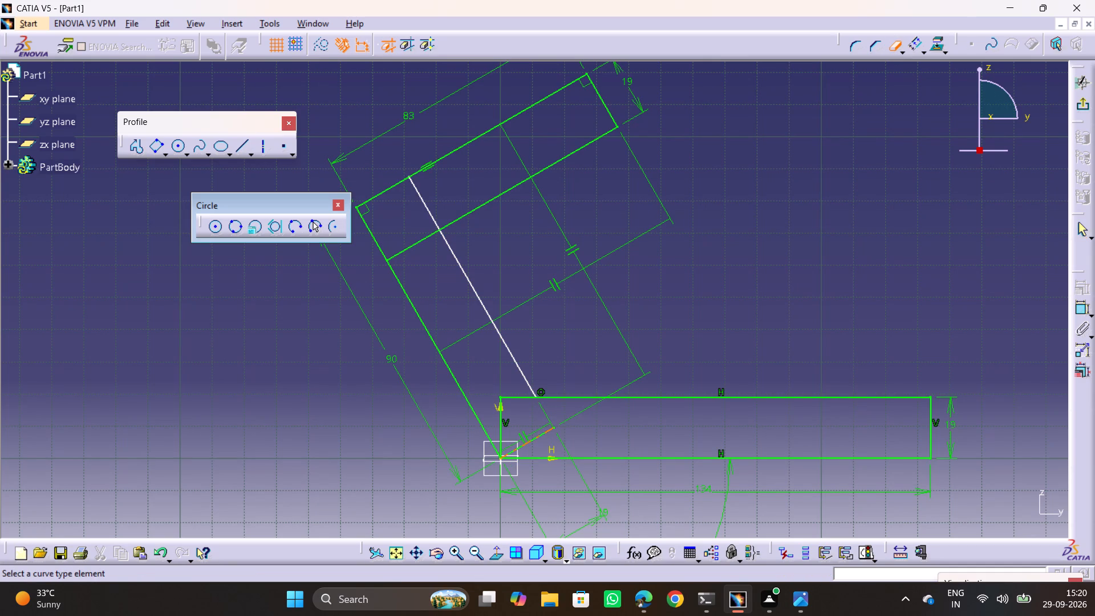
left_click(536, 438)
left_click(582, 335)
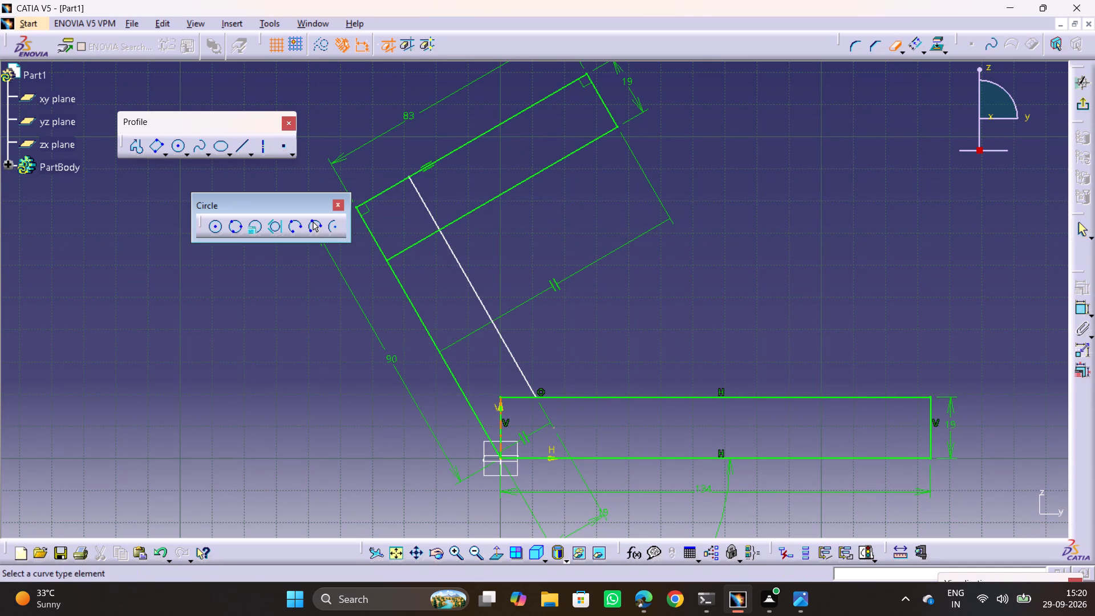
left_click(502, 428)
left_click(515, 399)
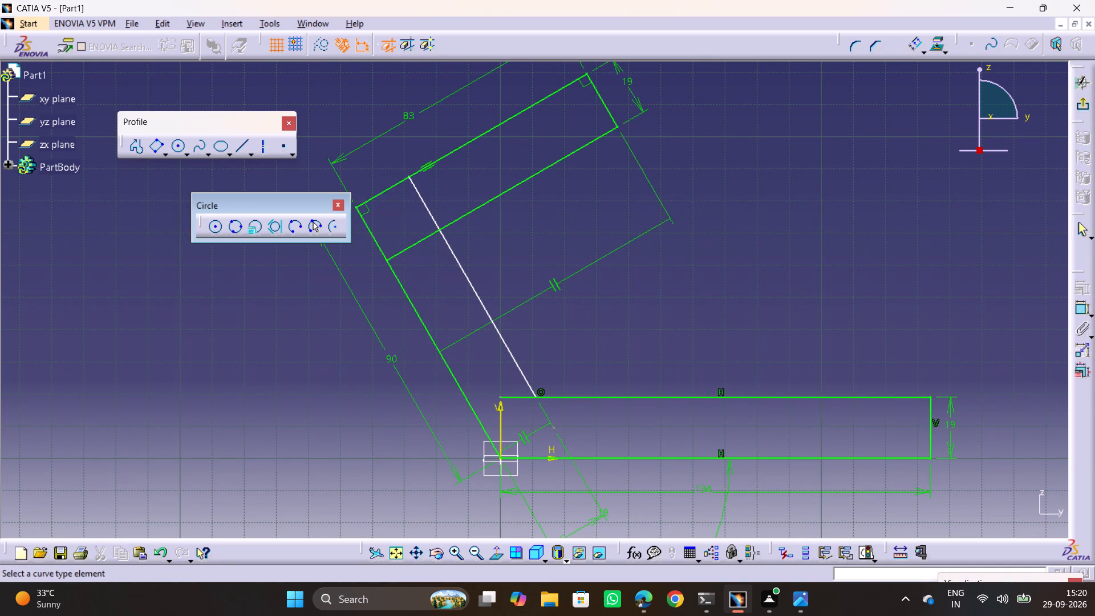
left_click(519, 399)
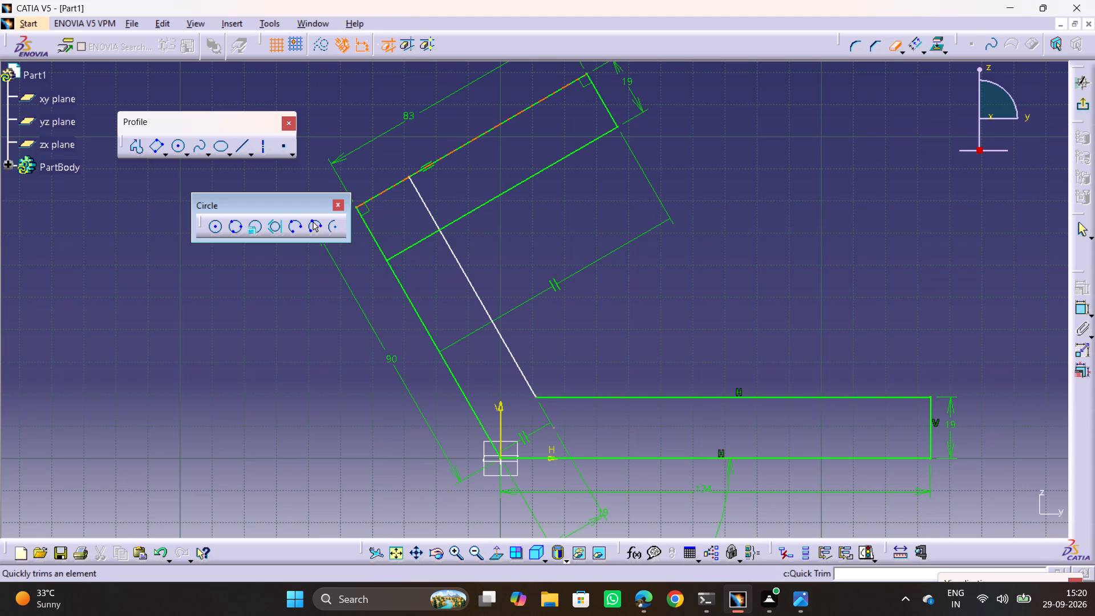
Quick Trim the overlapping segments at the arm and flange corner, converting the flange's length constraint to a distance, and remove the flange's inner short edge.
left_click(404, 252)
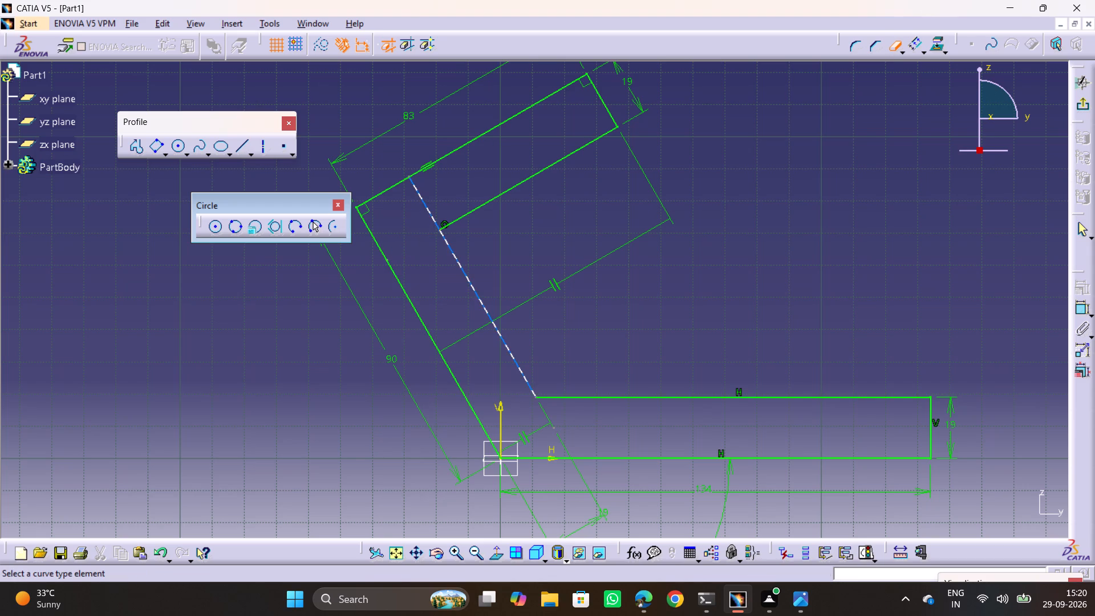
left_click(422, 196)
left_click(392, 187)
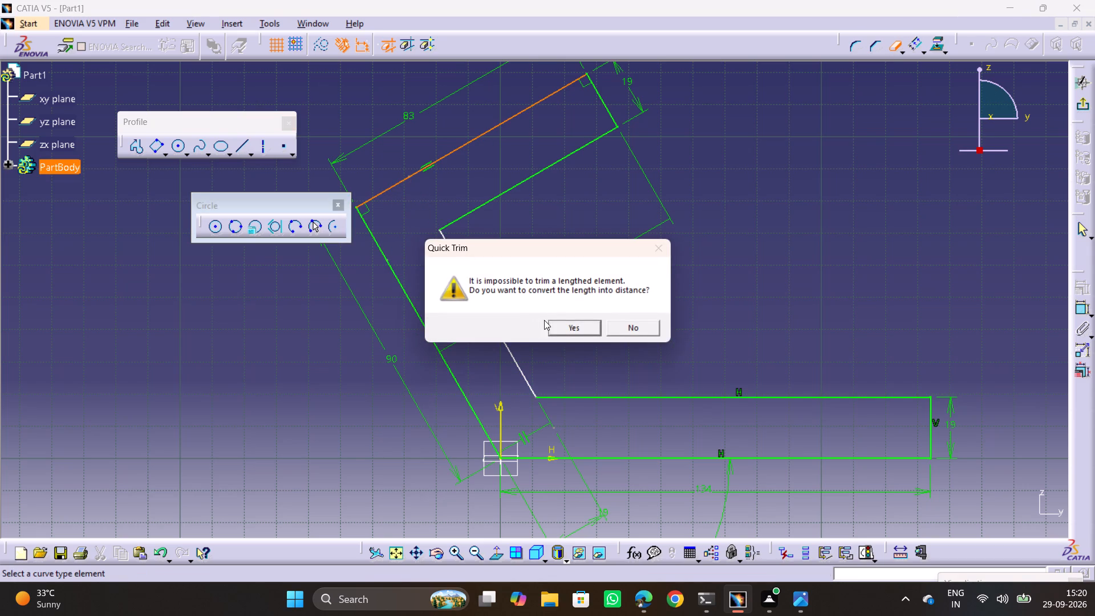
left_click(561, 327)
left_click(398, 185)
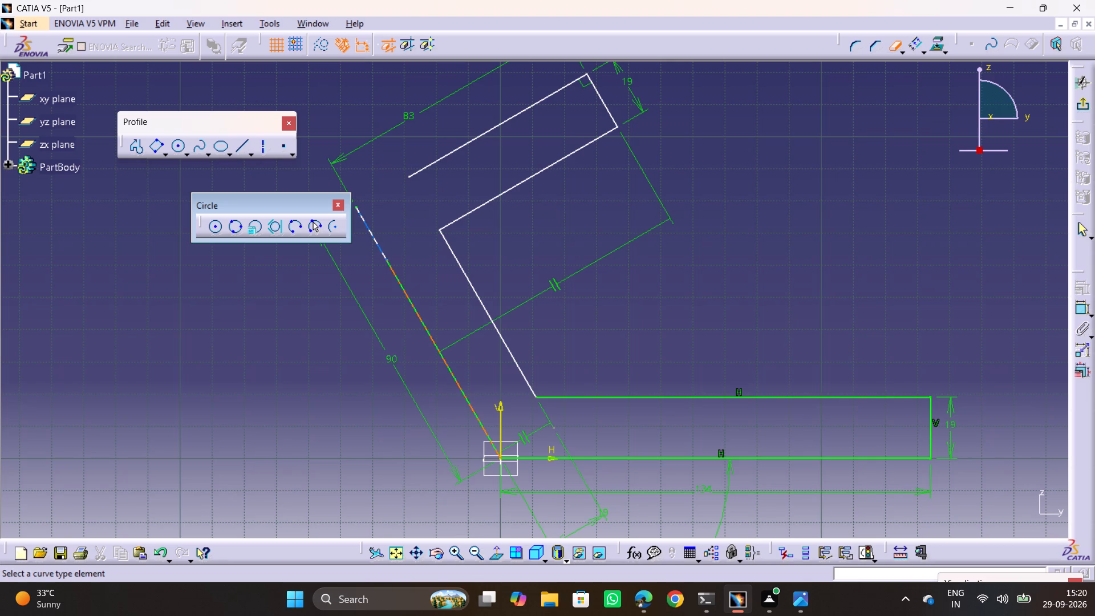
key("Escape")
left_click(370, 234)
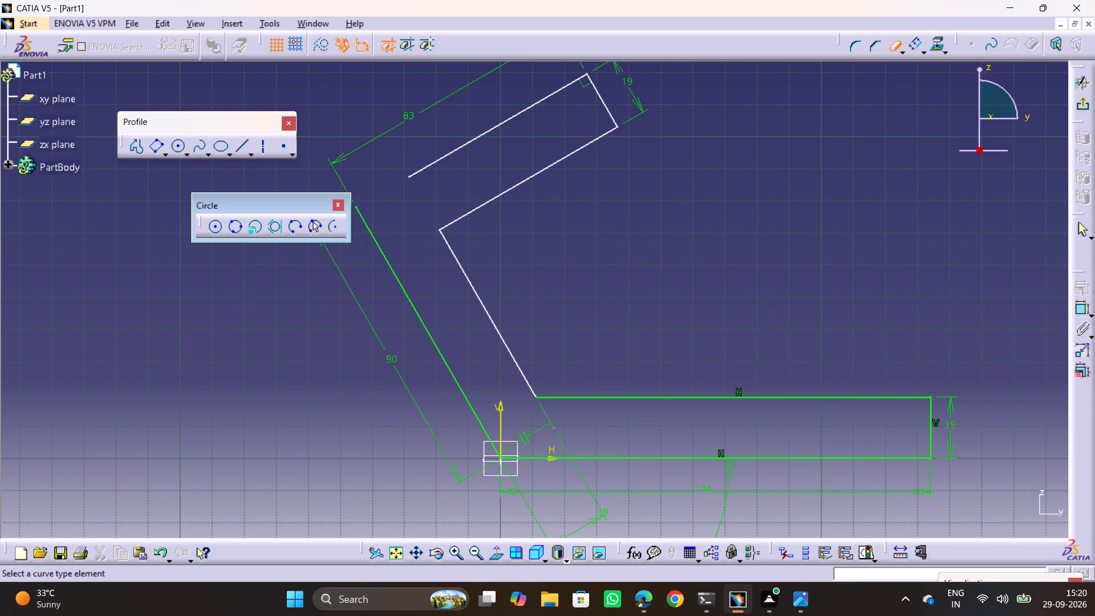
key("Delete")
key("Escape")
key("Escape")
key("Escape")
key("Escape")
key("Escape")
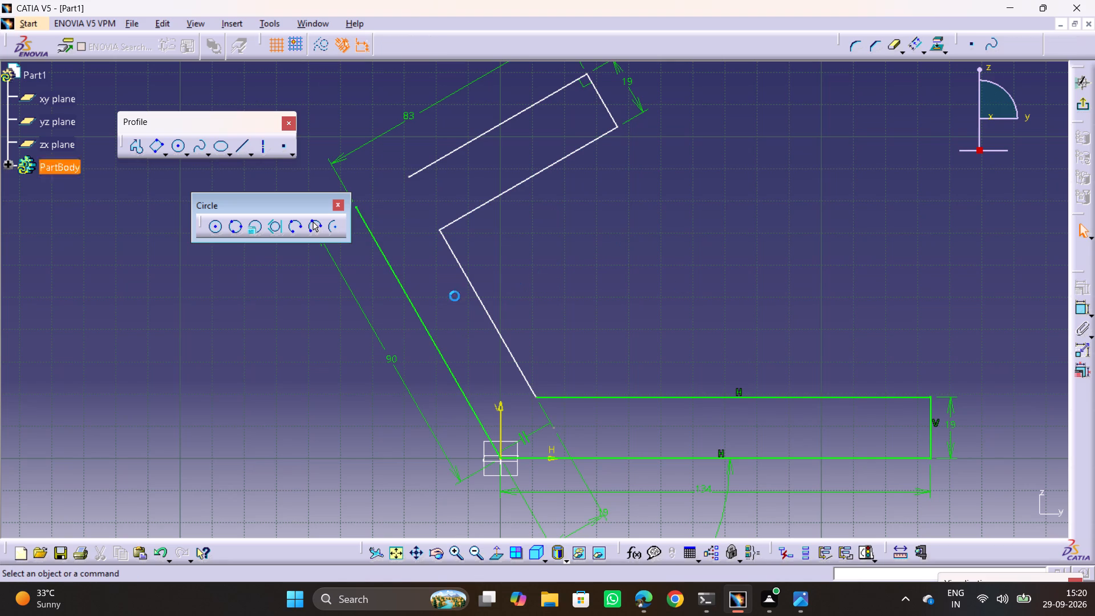
key("Escape")
key("Escape")
Make the open end of the flange's outer edge coincident with the upper end of the arm's outer edge.
left_click(358, 209)
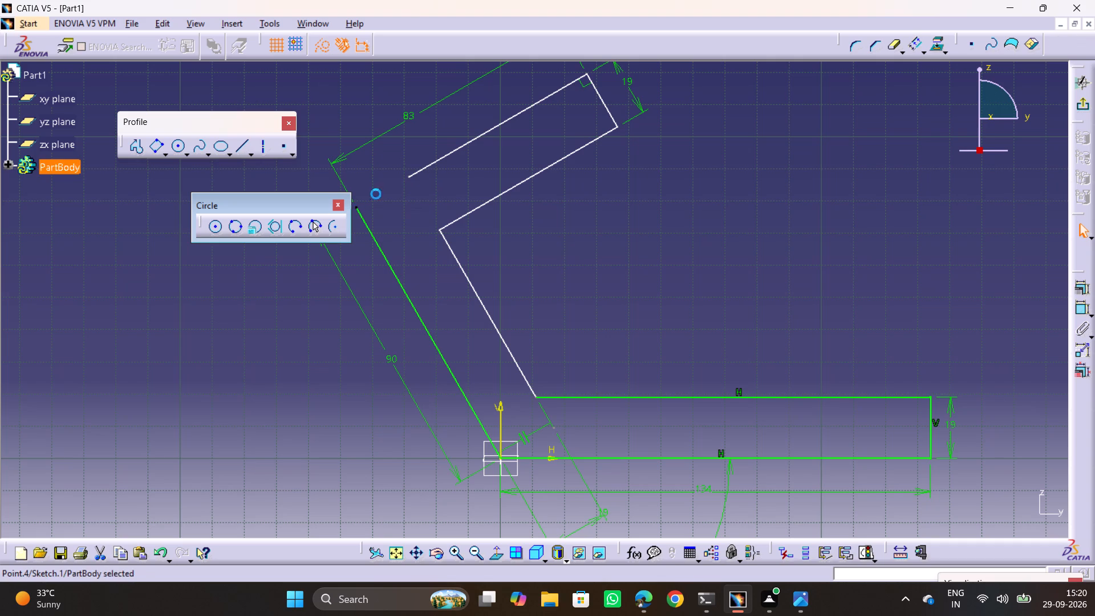
left_click(408, 177, "ctrl")
left_click(1076, 298)
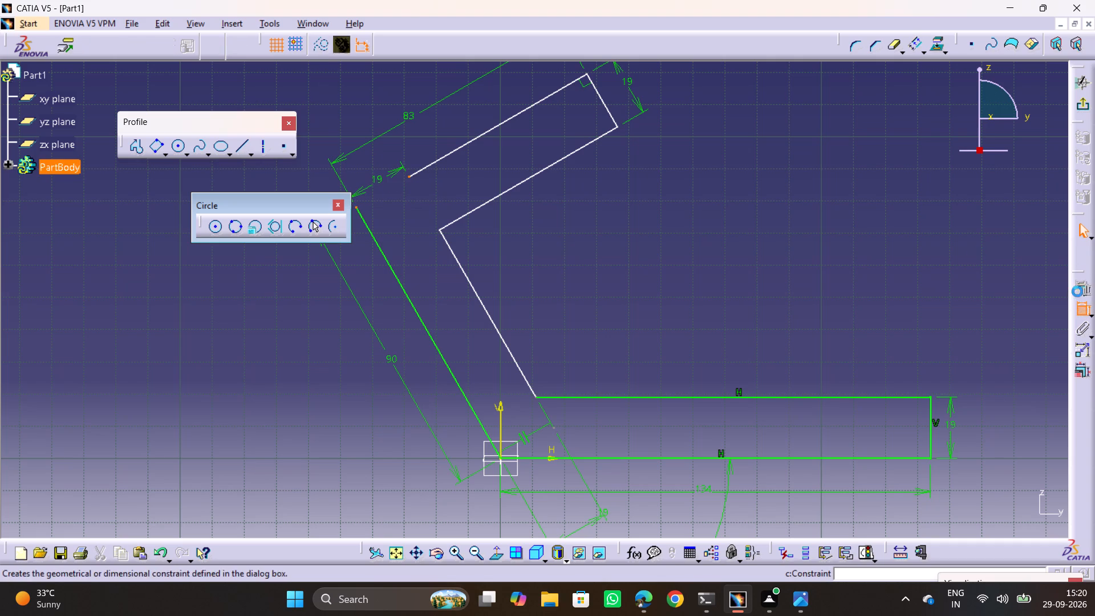
key("Escape")
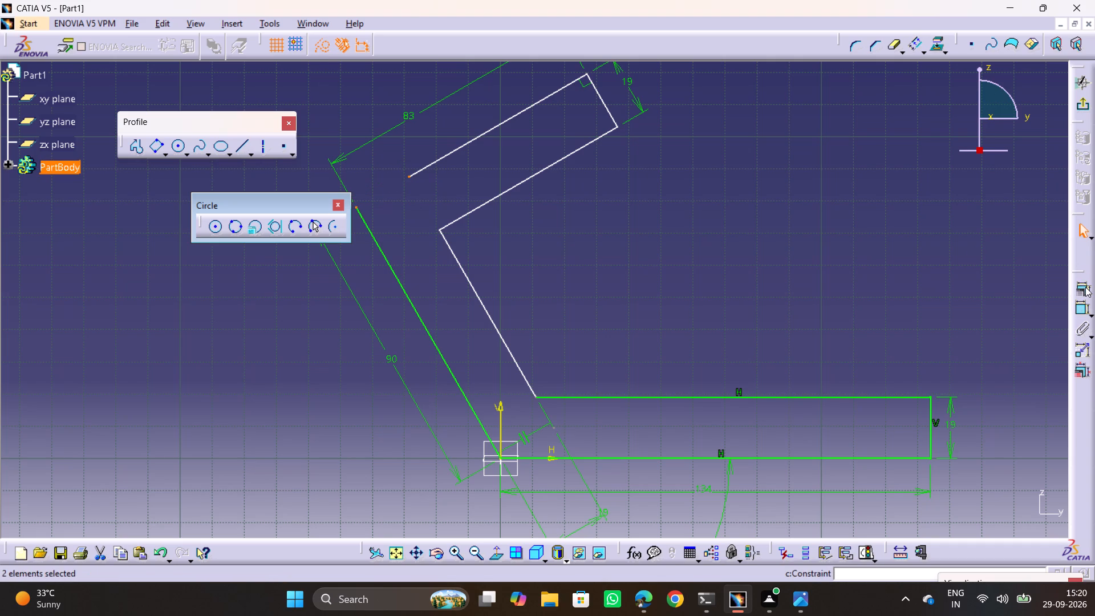
left_click(1082, 290)
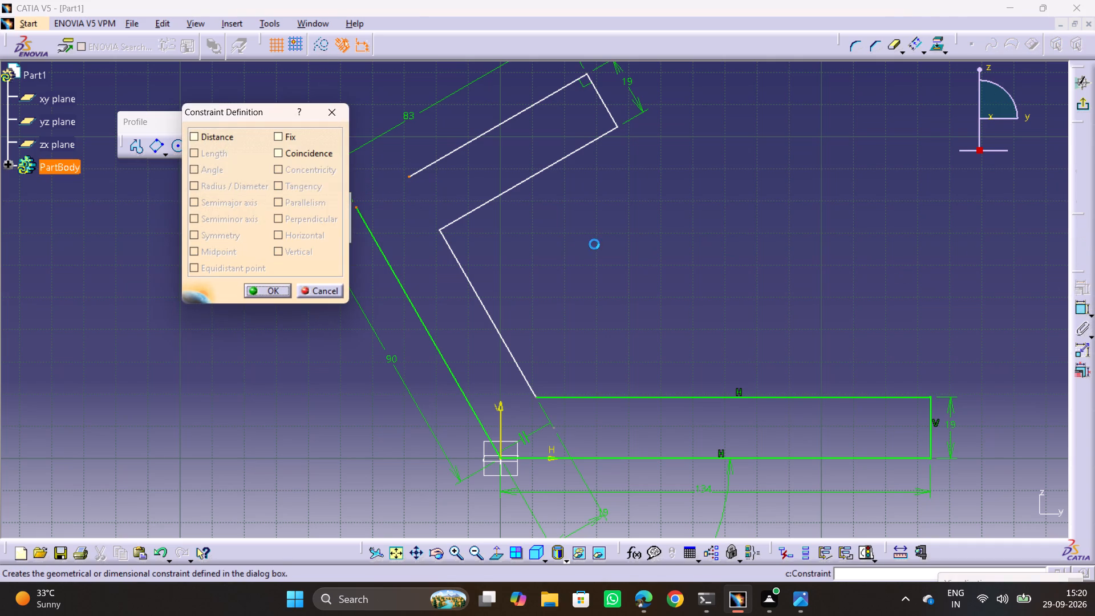
left_click(301, 152)
left_click(255, 284)
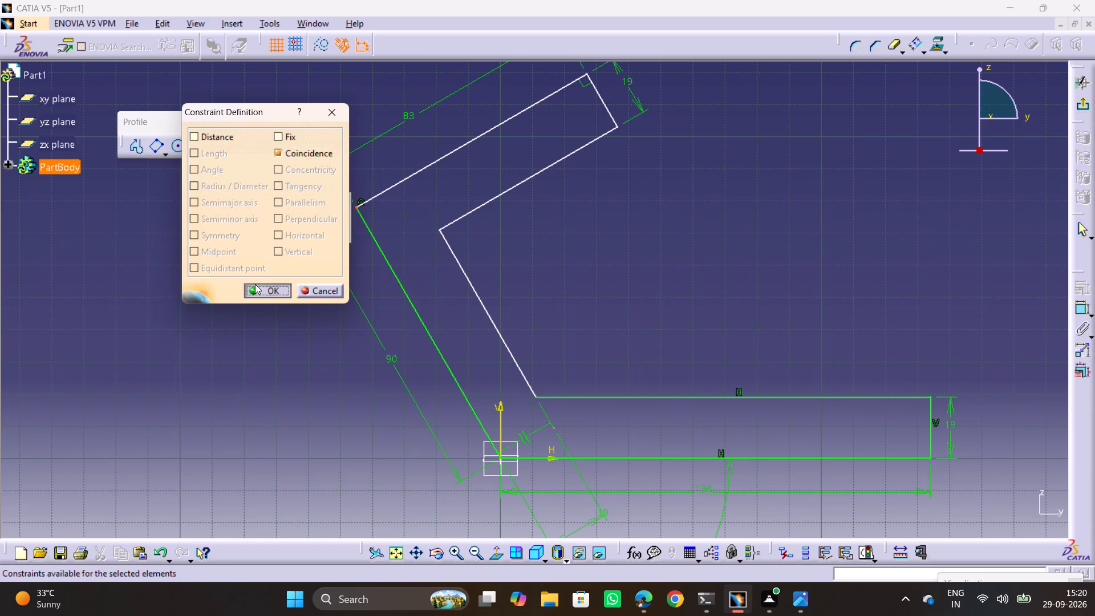
left_click(593, 277)
key("Escape")
key("Escape")
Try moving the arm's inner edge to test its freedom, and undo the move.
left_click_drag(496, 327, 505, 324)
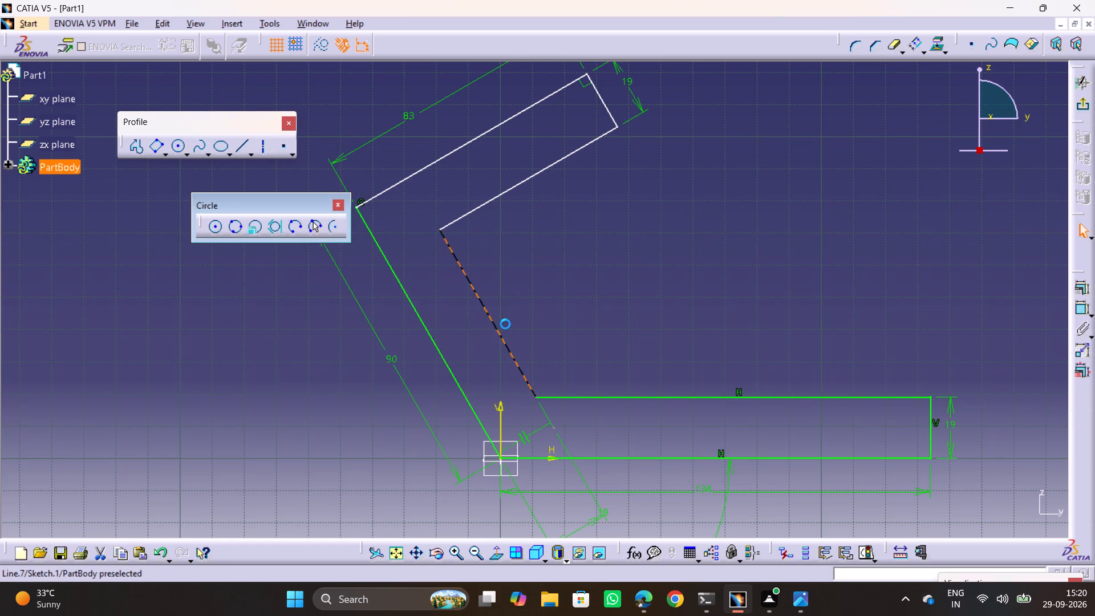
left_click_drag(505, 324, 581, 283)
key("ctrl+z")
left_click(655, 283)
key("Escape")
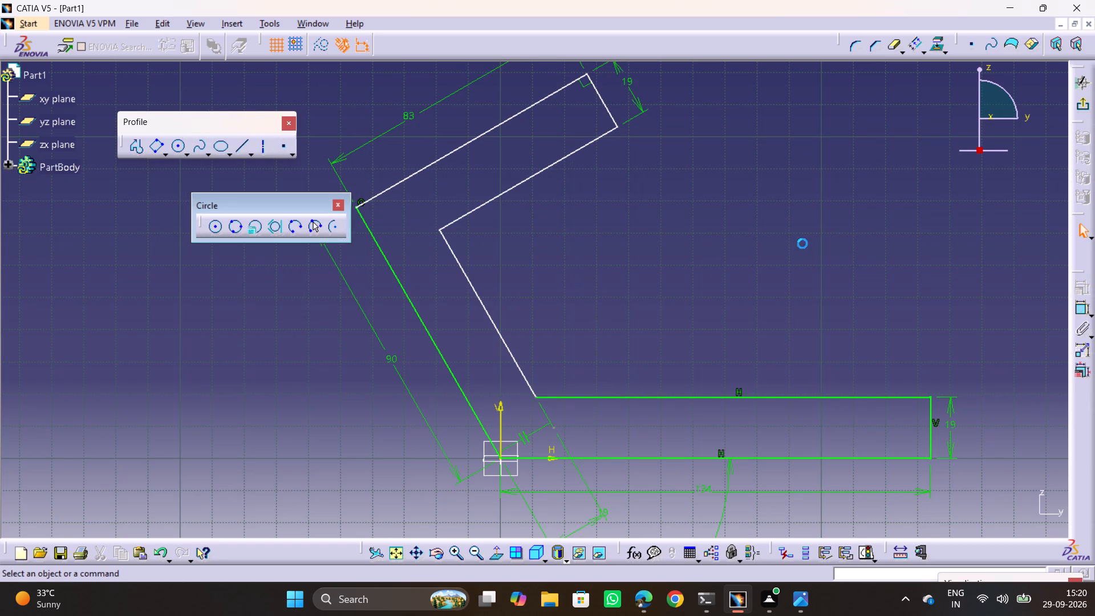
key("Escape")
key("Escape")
Dimension the distance between the arm's inner and outer long edges.
left_click(1074, 309)
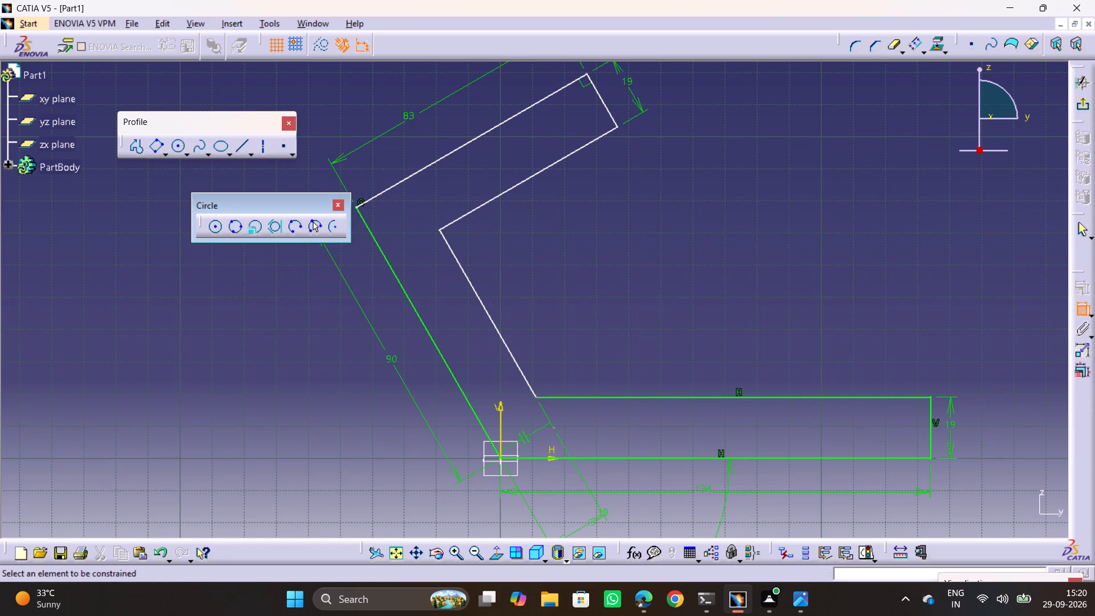
left_click(497, 335)
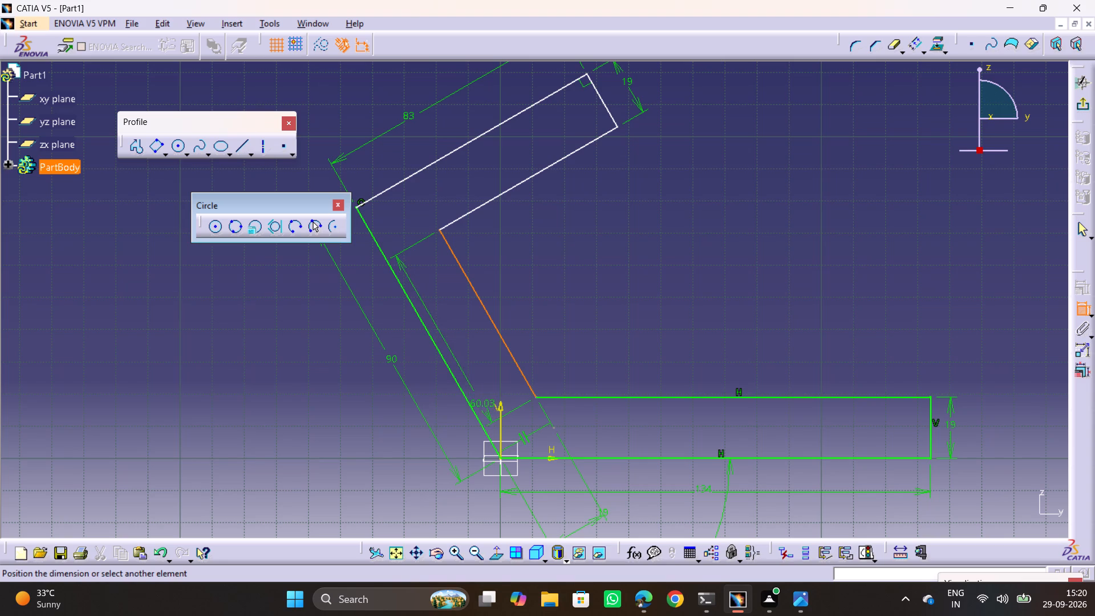
left_click_drag(478, 420, 478, 415)
left_click(478, 375)
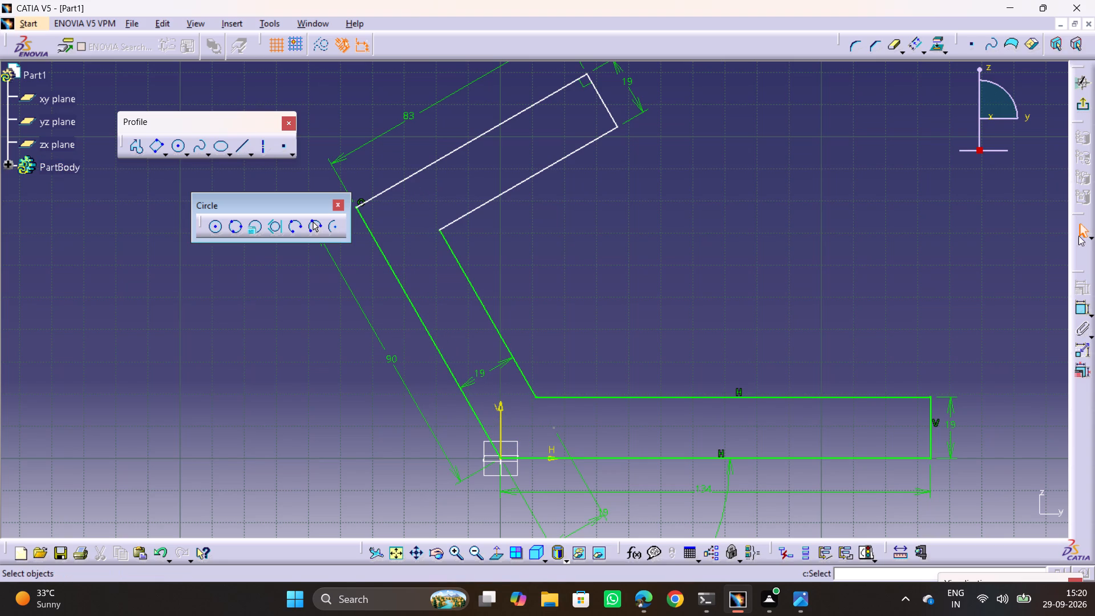
Dimension the length of the upper flange's inner long edge.
left_click(1077, 310)
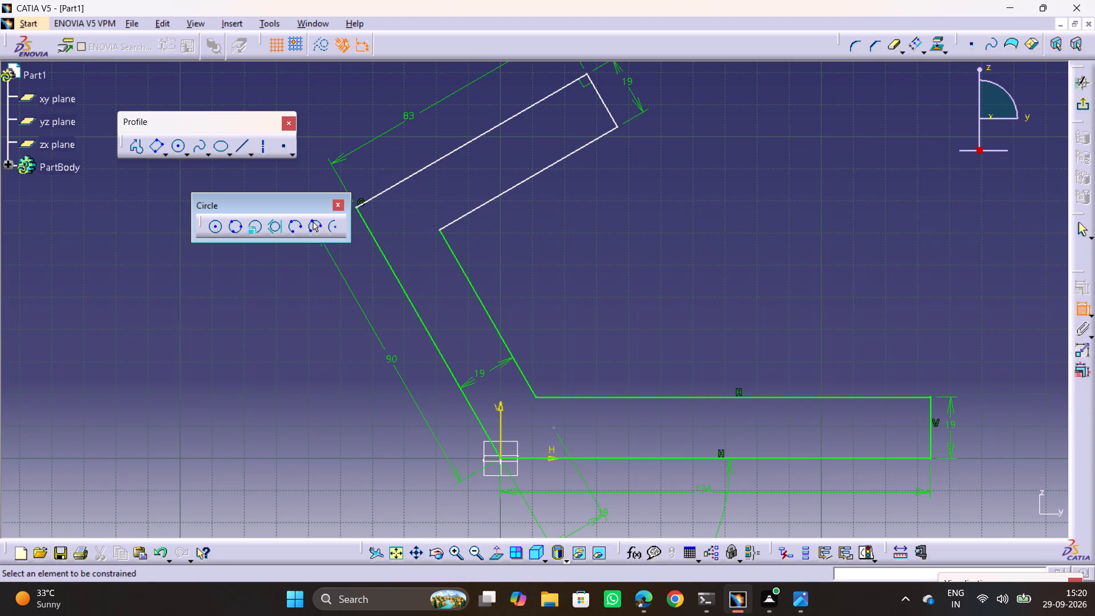
left_click(512, 189)
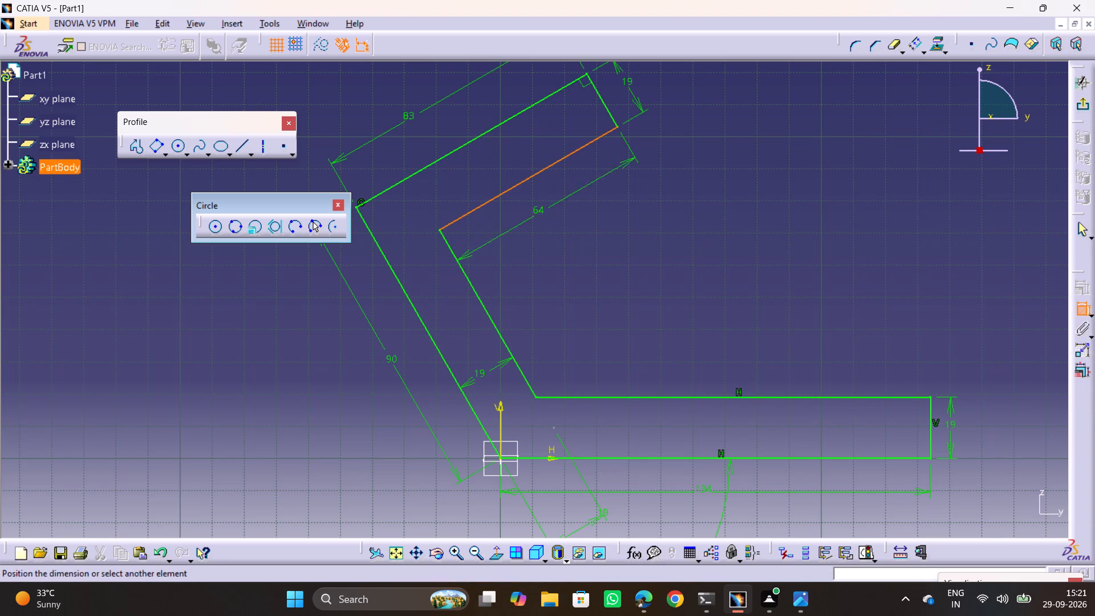
left_click(549, 213)
left_click(729, 258)
key("Escape")
key("Escape")
Round the inner corner between the inclined arm and the base with a 6 mm radius, after checking the drawing.
key("alt+Tab")
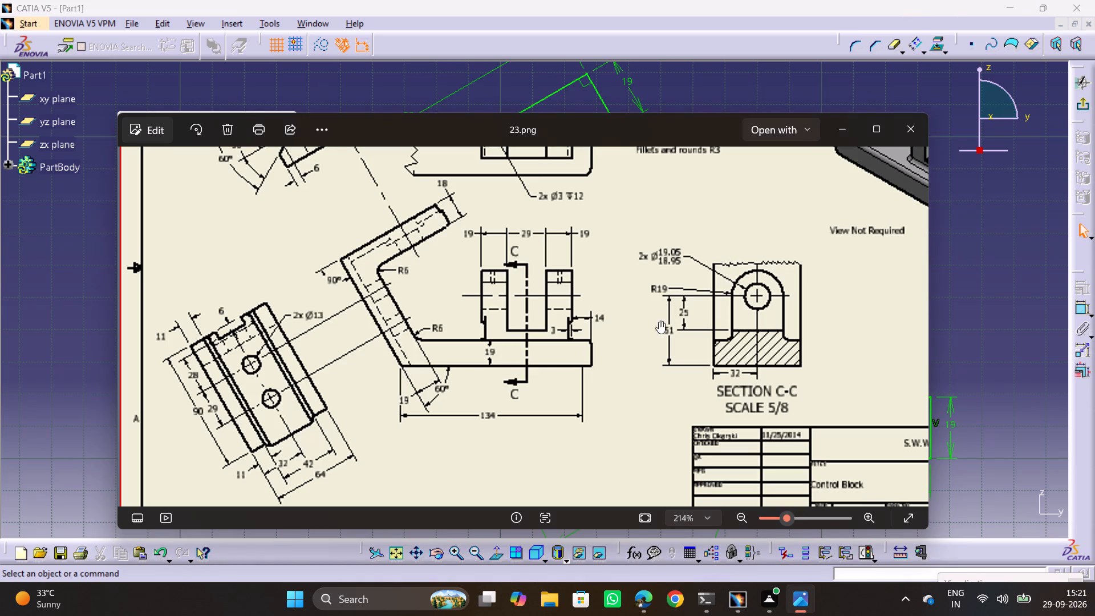
key("alt+Tab")
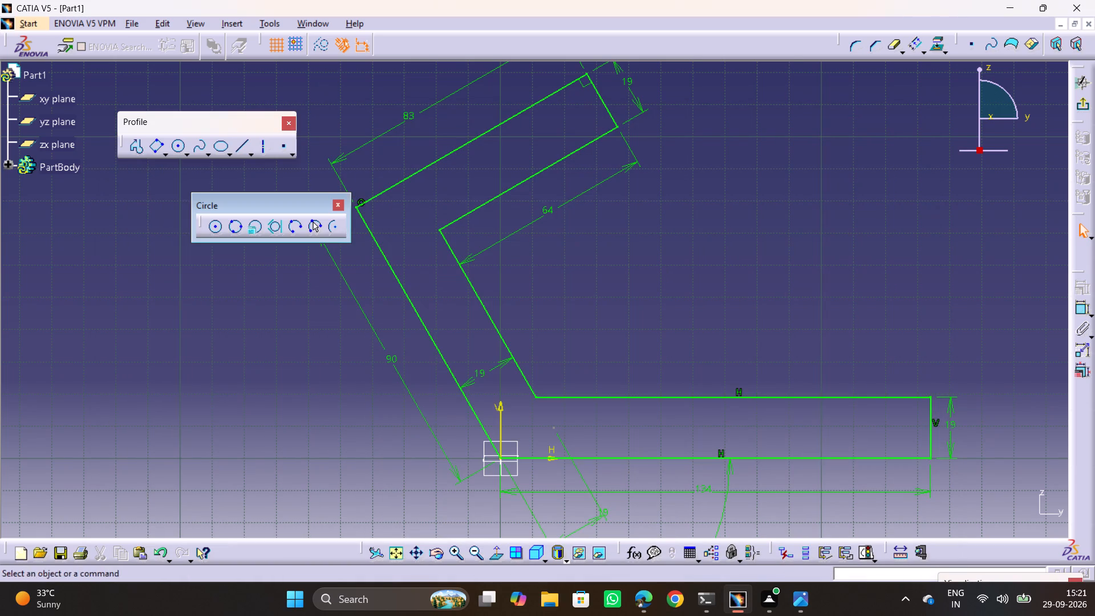
left_click(851, 48)
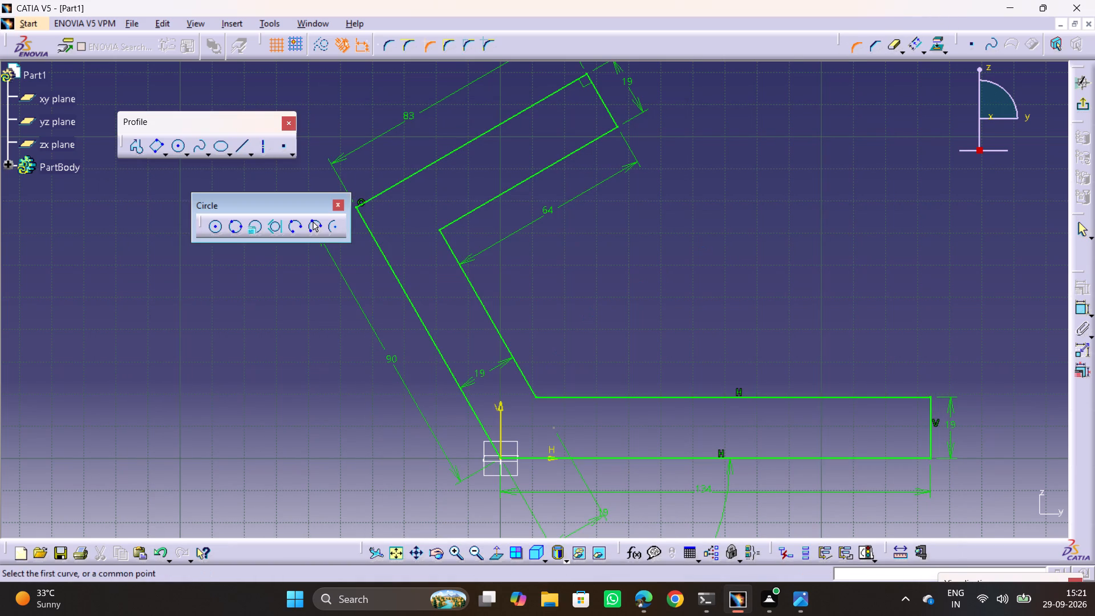
left_click(530, 381)
left_click(550, 394)
left_click(546, 388)
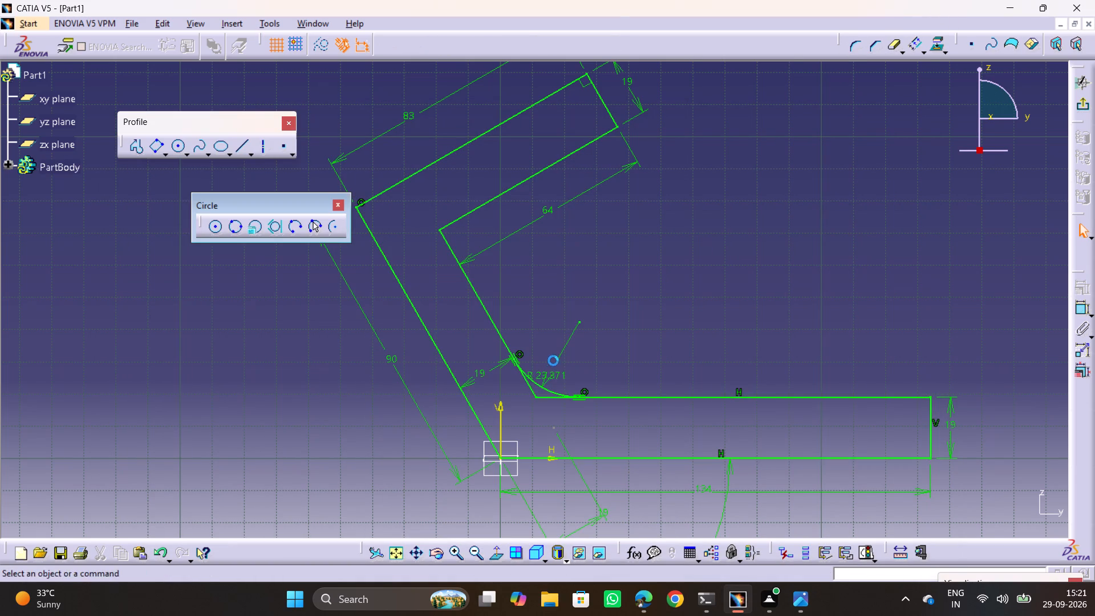
double_click(552, 376)
key("6")
key("Return")
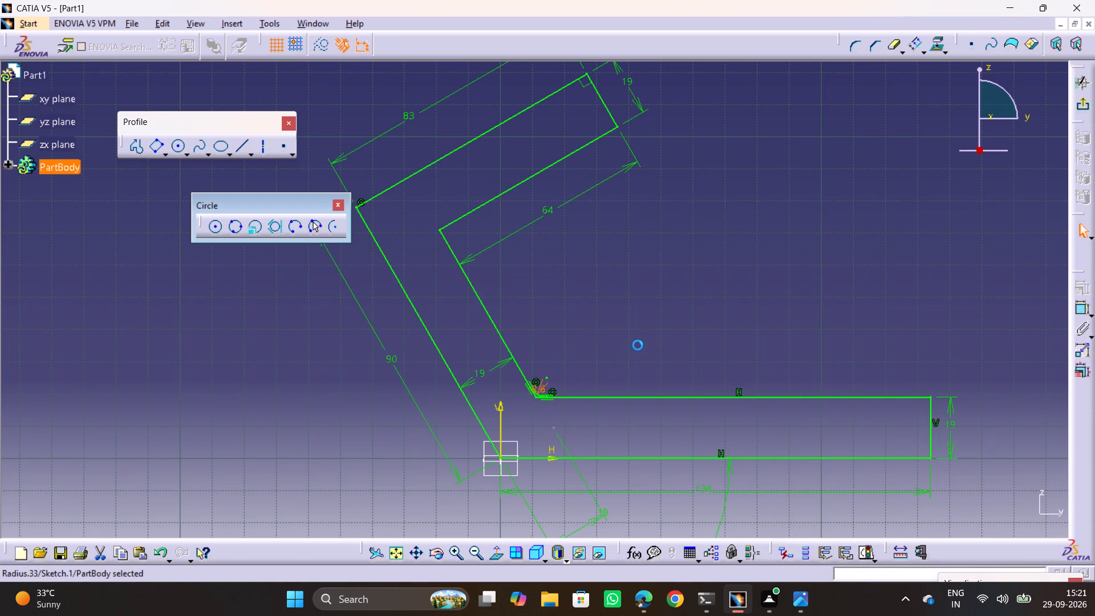
left_click(639, 343)
Quick Trim the two leftover line ends outside the R6 corner between the arm and the base.
middle_click_drag(532, 408, 589, 195, "shift")
middle_click_drag(546, 399, 593, 221, "ctrl")
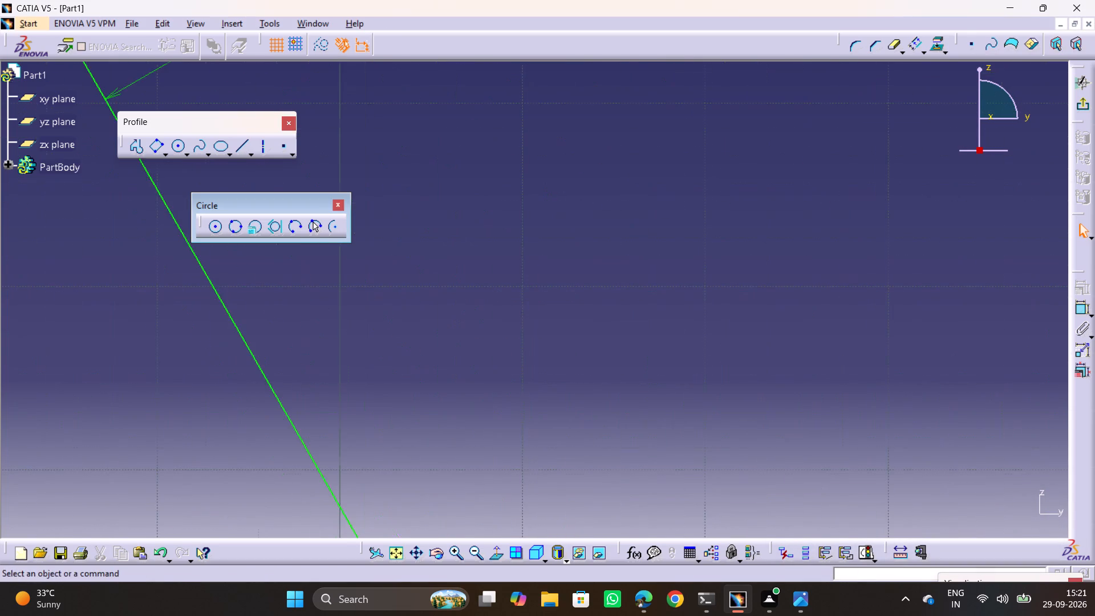
middle_click_drag(602, 412, 555, 64)
middle_click_drag(579, 397, 581, 256)
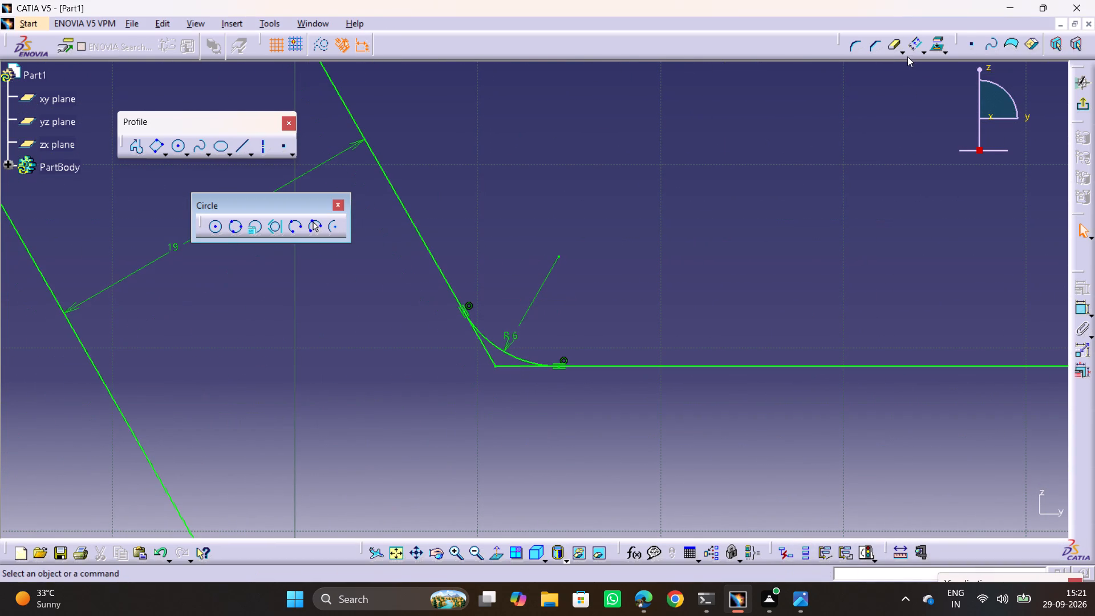
double_click(894, 50)
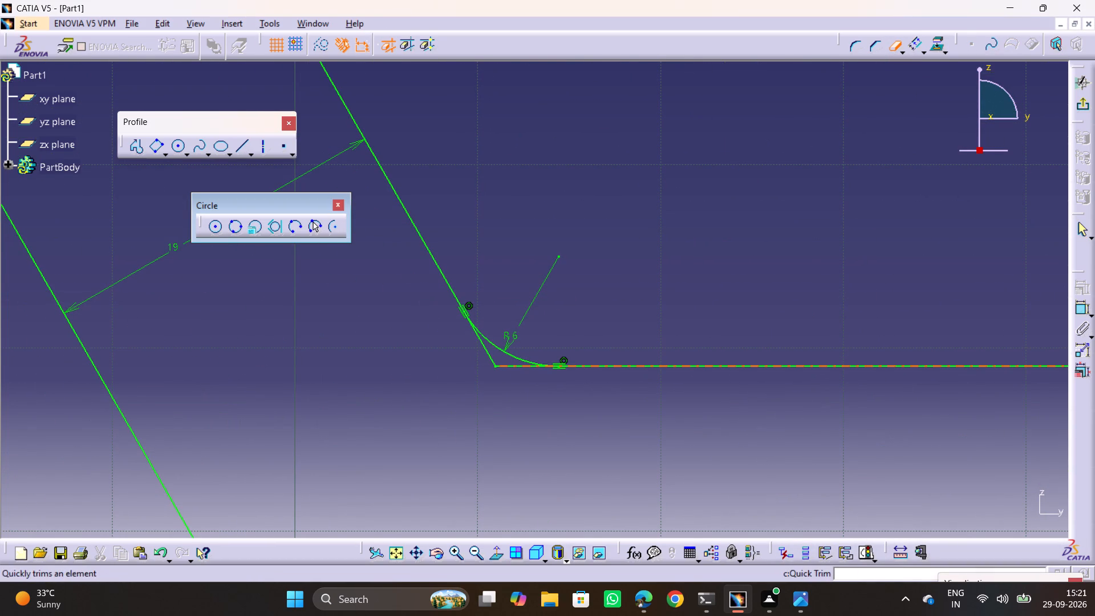
left_click(510, 368)
left_click(488, 356)
middle_click_drag(610, 315, 619, 422, "ctrl")
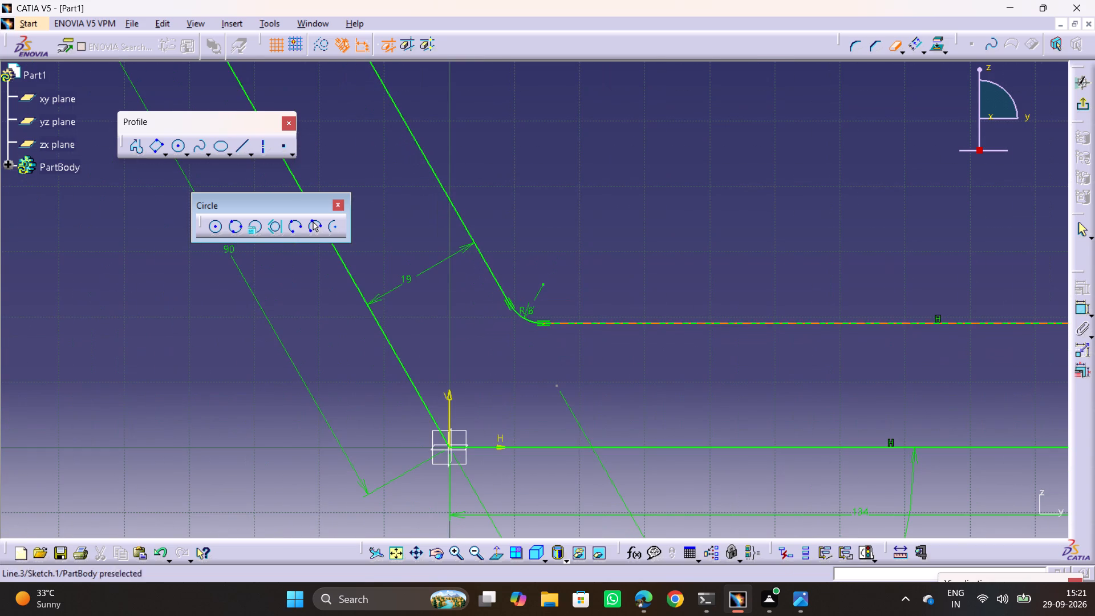
left_click(664, 273)
key("Escape")
key("Escape")
key("Escape")
Examine the side view and Section C-C in drawing 23.png for the profile's corner radii and lug dimensions.
key("alt+Tab")
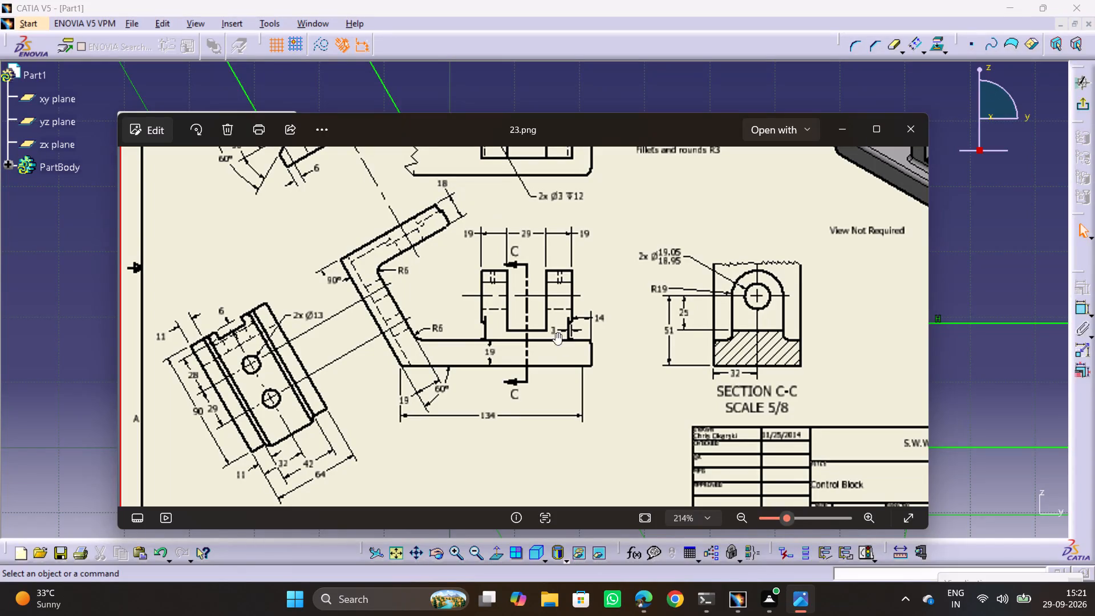
middle_click_drag(677, 287, 601, 415)
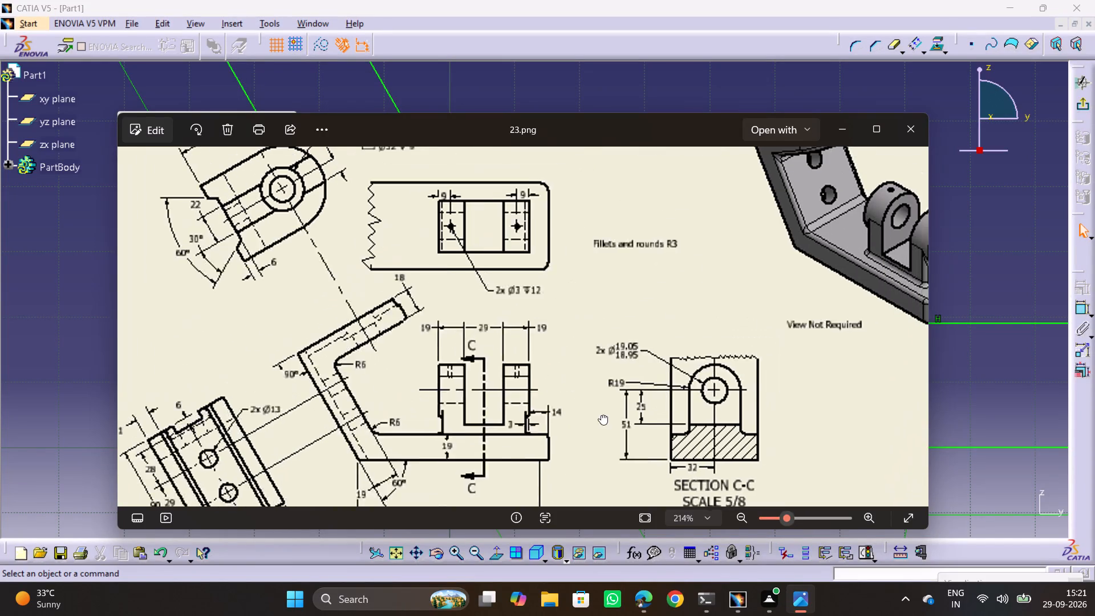
middle_click_drag(601, 415, 439, 447)
middle_click_drag(492, 446, 612, 347)
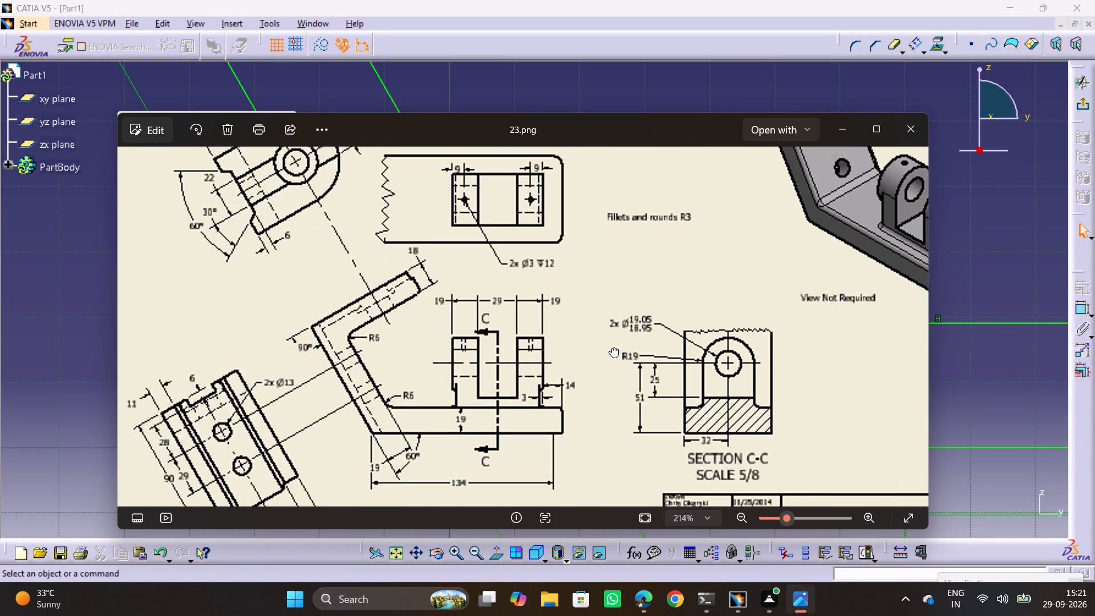
middle_click_drag(612, 347, 633, 341)
key("alt+Tab")
key("alt+Tab")
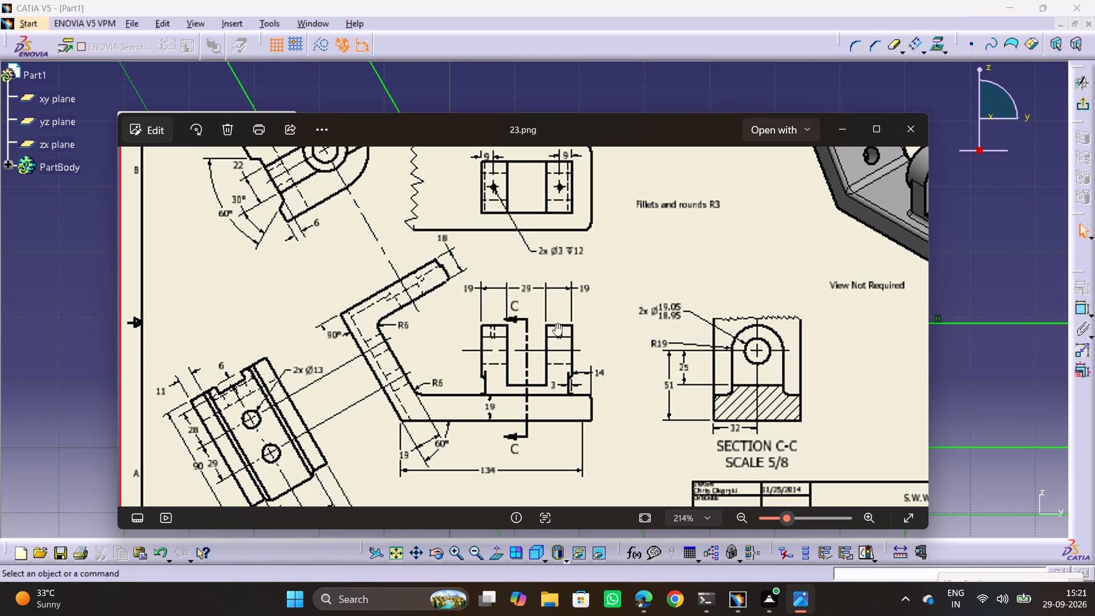
key("alt+Tab")
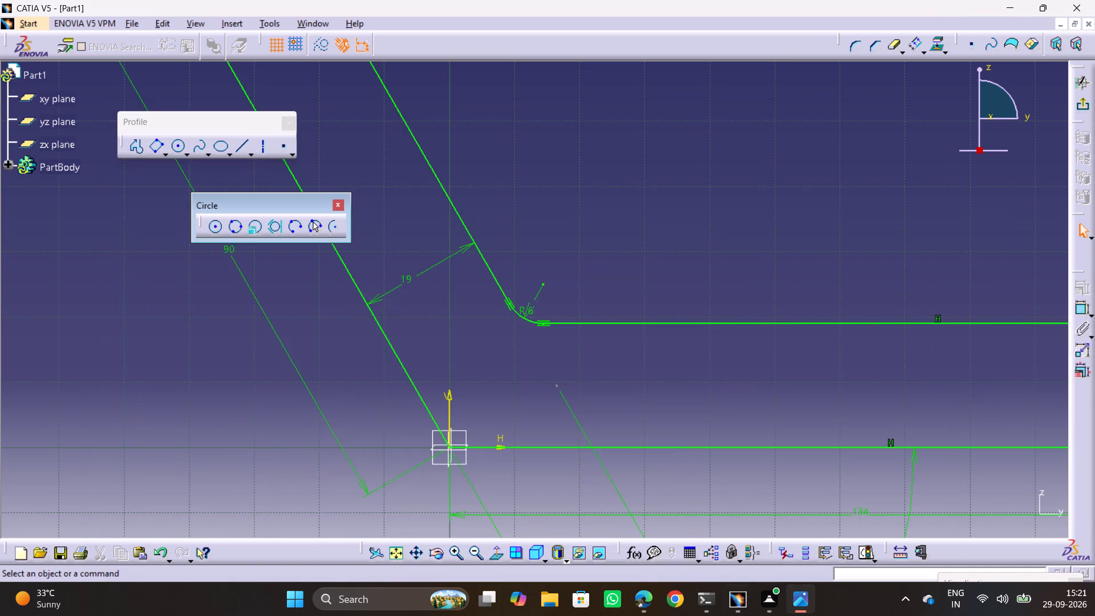
Round the inner corner between the inclined arm and the upper flange with a 5 mm radius.
middle_click_drag(790, 275, 883, 452)
middle_click_drag(234, 141, 286, 223)
middle_click_drag(447, 157, 477, 268)
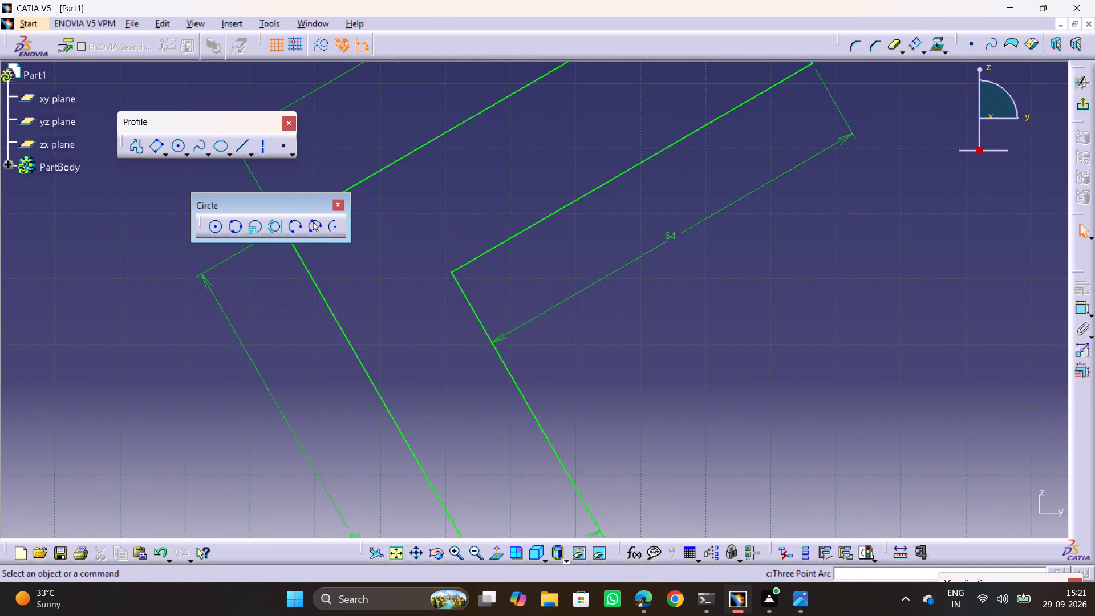
middle_click_drag(449, 262, 473, 213, "ctrl")
middle_click_drag(551, 294, 635, 323)
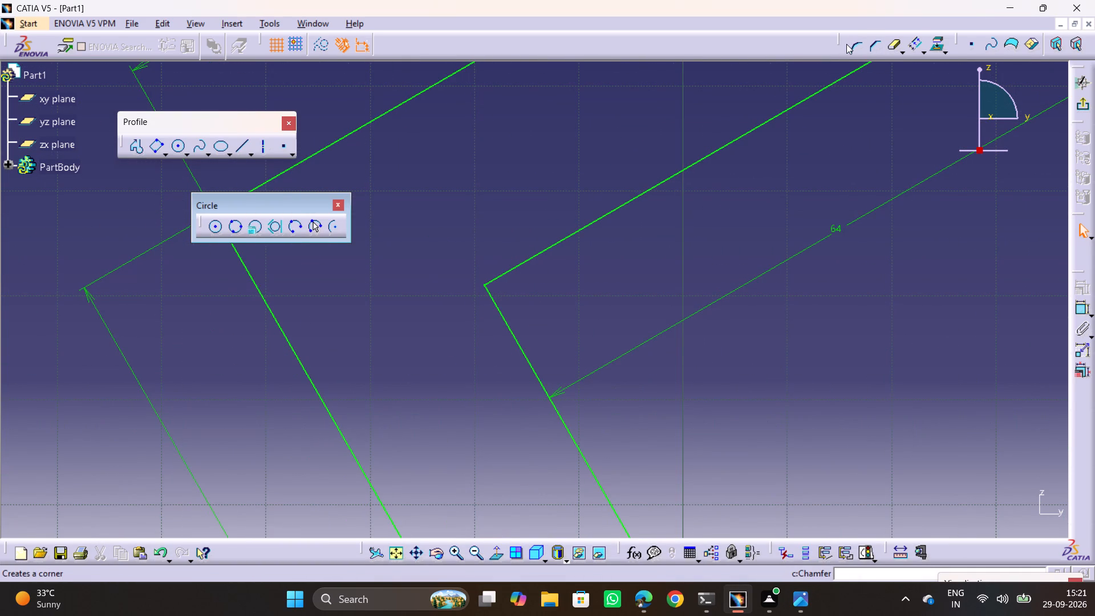
left_click(853, 49)
left_click(529, 260)
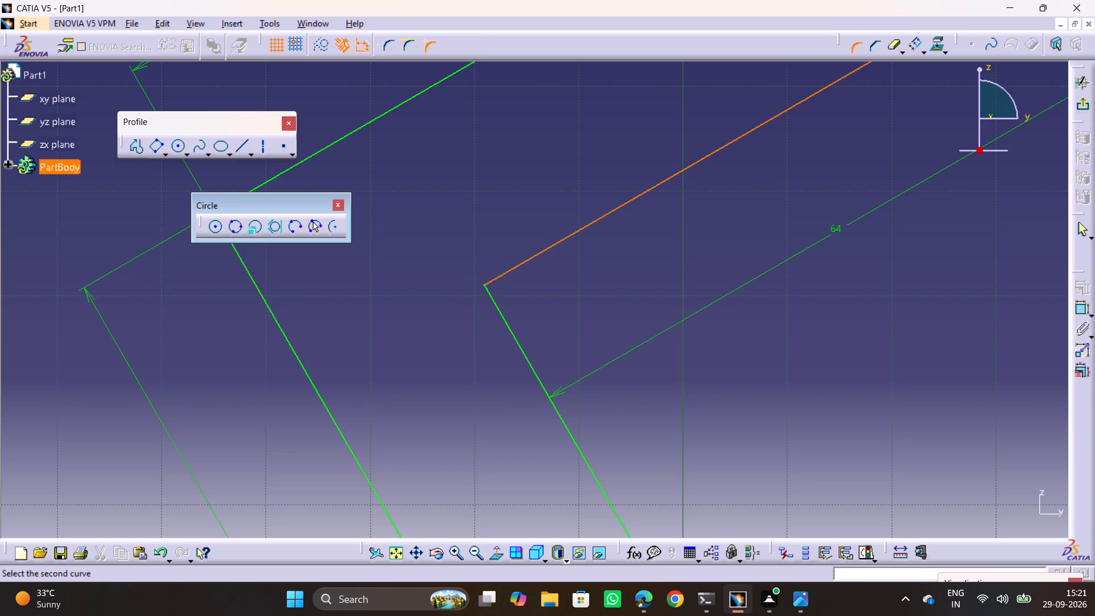
left_click(499, 306)
left_click(504, 291)
double_click(520, 290)
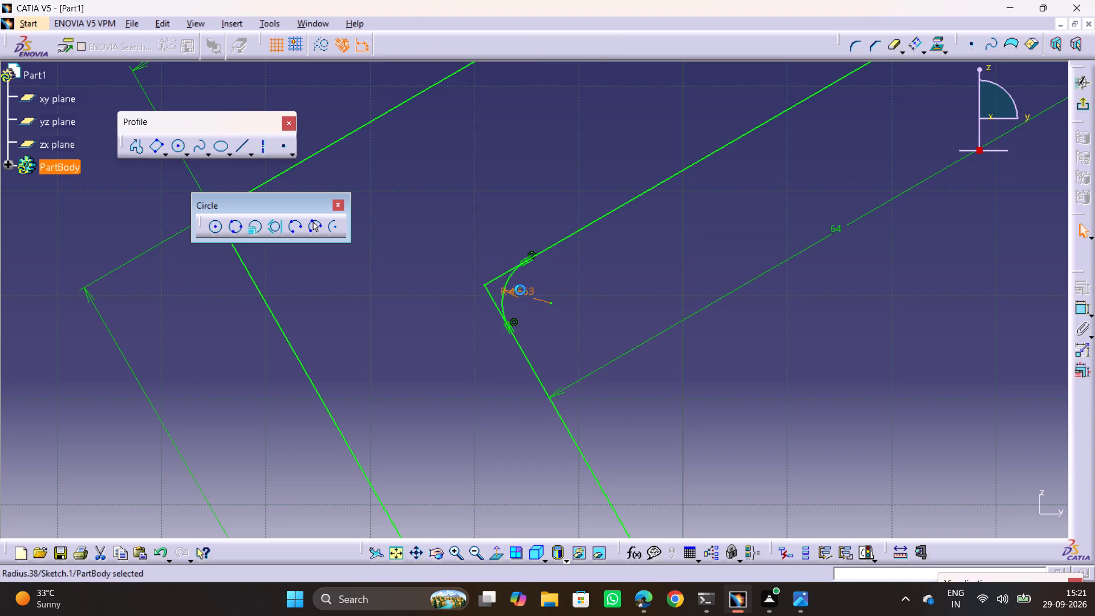
key("5")
key("Return")
left_click_drag(648, 297, 657, 269)
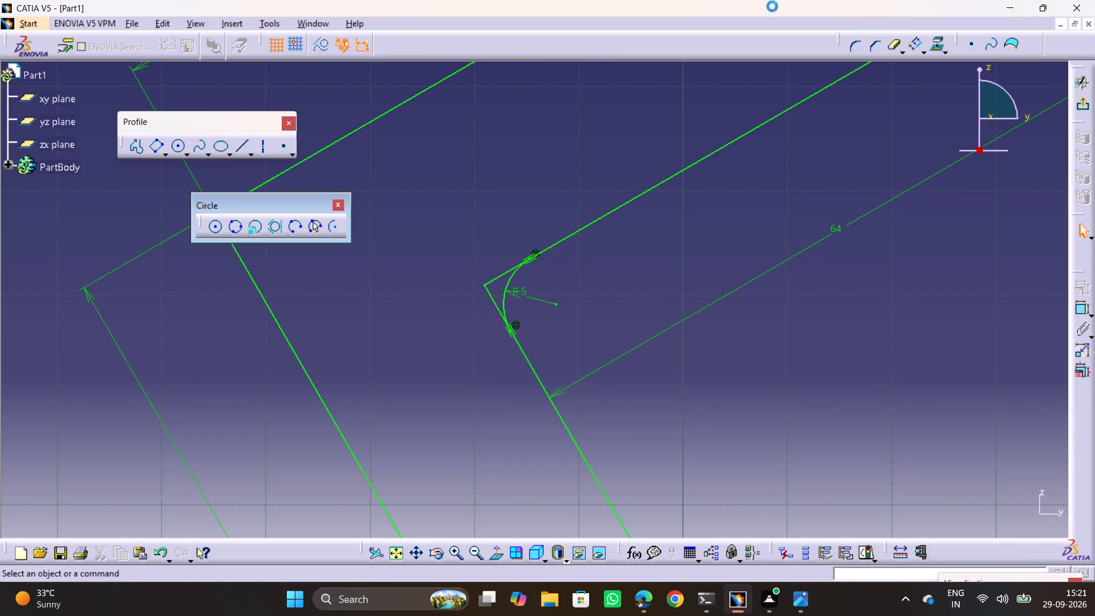
Quick Trim the two leftover line ends outside the R5 corner between the arm and the upper flange.
double_click(889, 48)
left_click(488, 277)
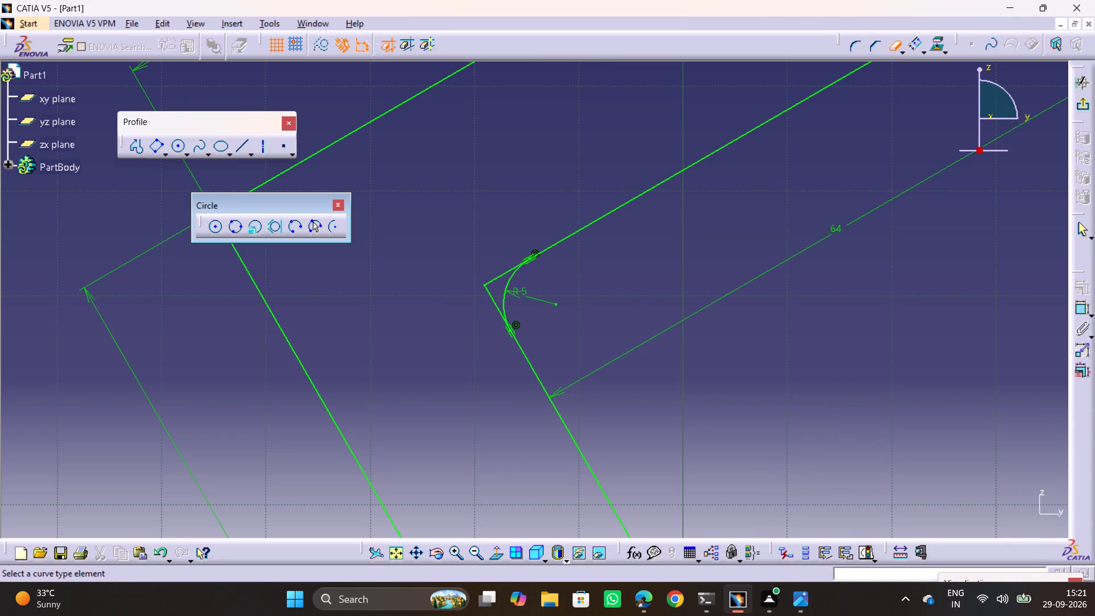
left_click(488, 283)
left_click(488, 294)
left_click(559, 319)
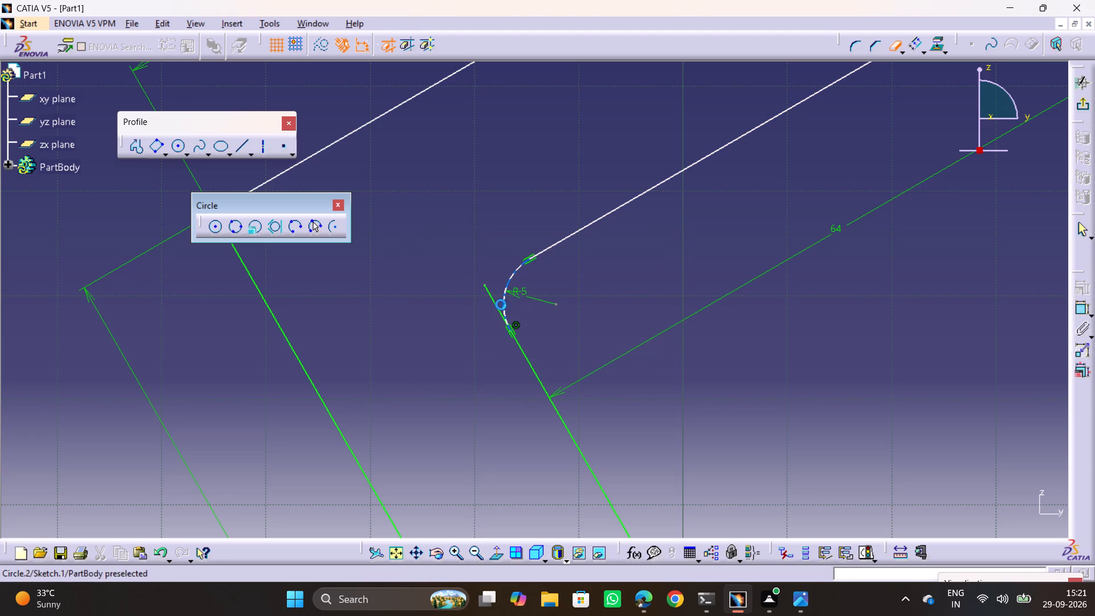
left_click(490, 299)
key("Escape")
key("Escape")
key("Escape")
key("Escape")
key("Escape")
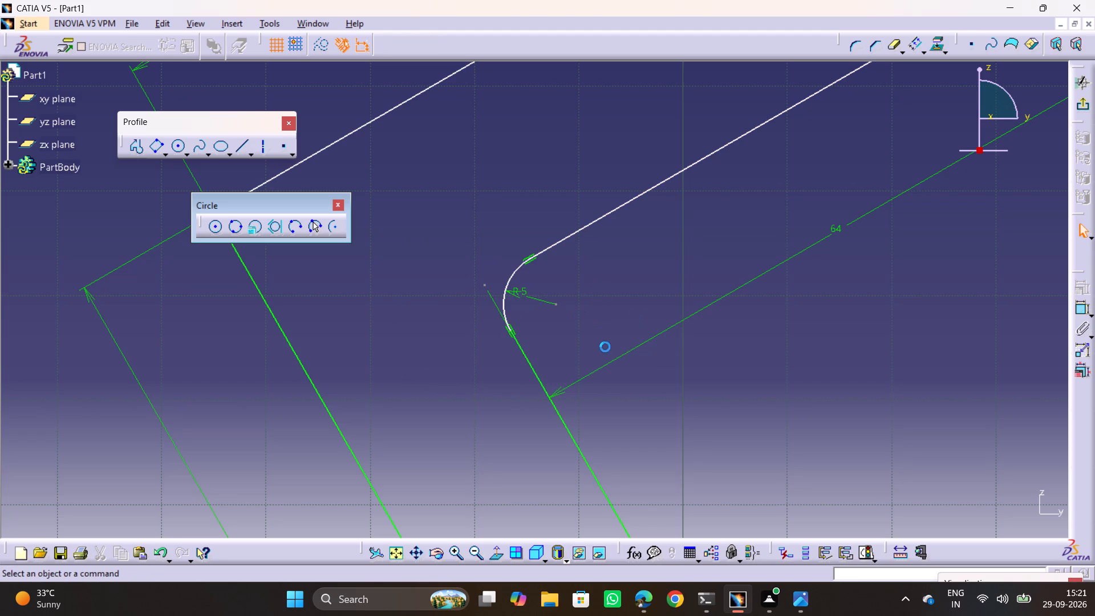
Dimension the straight part of the flange's inner edge, from the corner arc to the flange's free end.
middle_click_drag(575, 280, 578, 329, "ctrl")
middle_click_drag(574, 329, 430, 383)
middle_click_drag(649, 286, 709, 429)
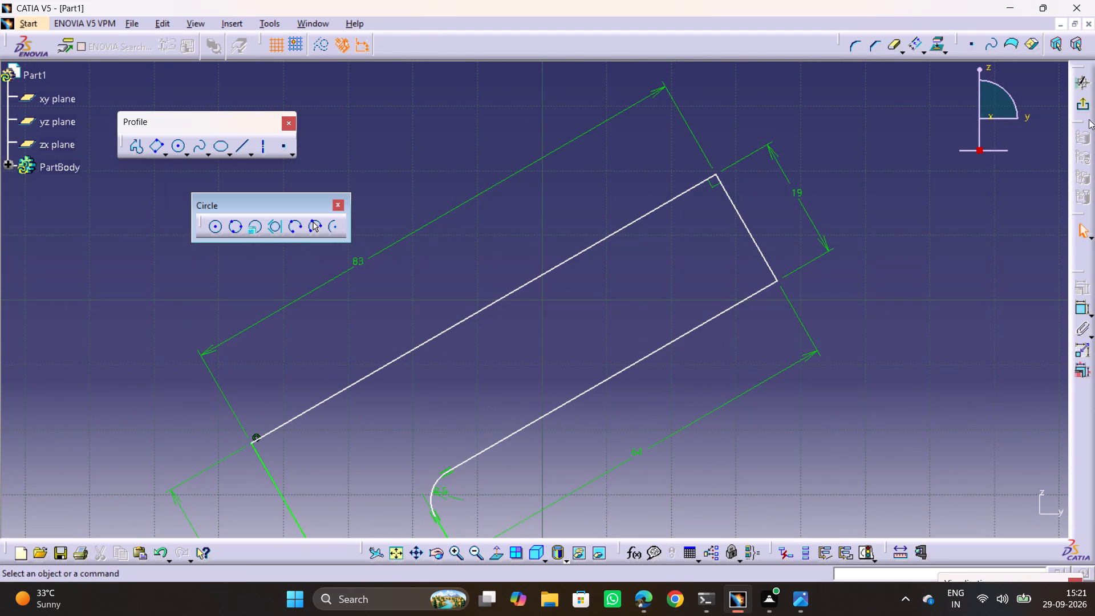
left_click(1079, 309)
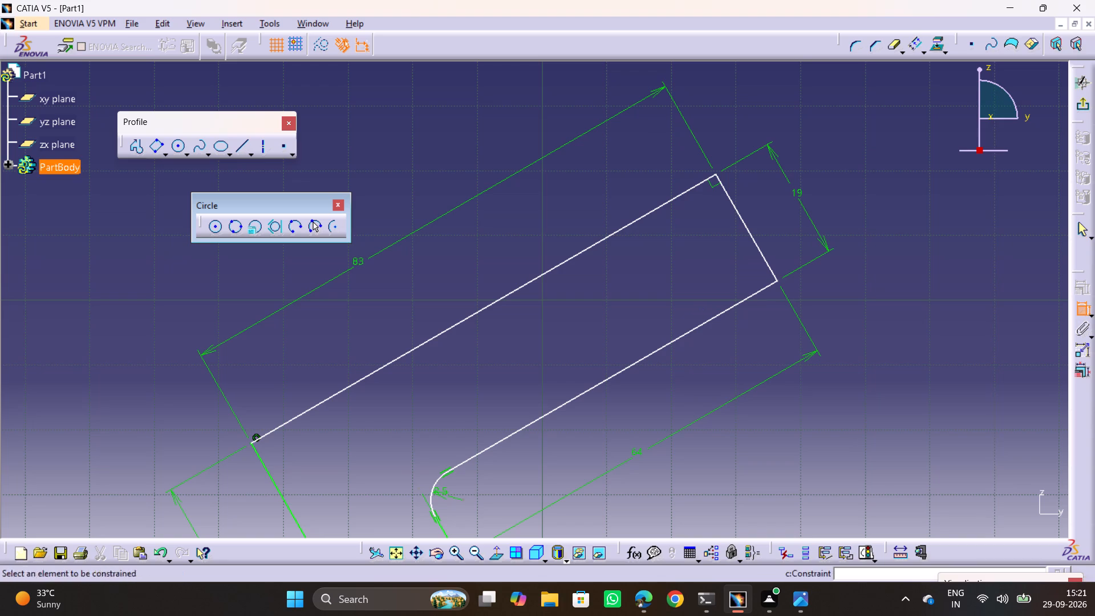
left_click(674, 339)
left_click(674, 382)
left_click(770, 442)
key("Escape")
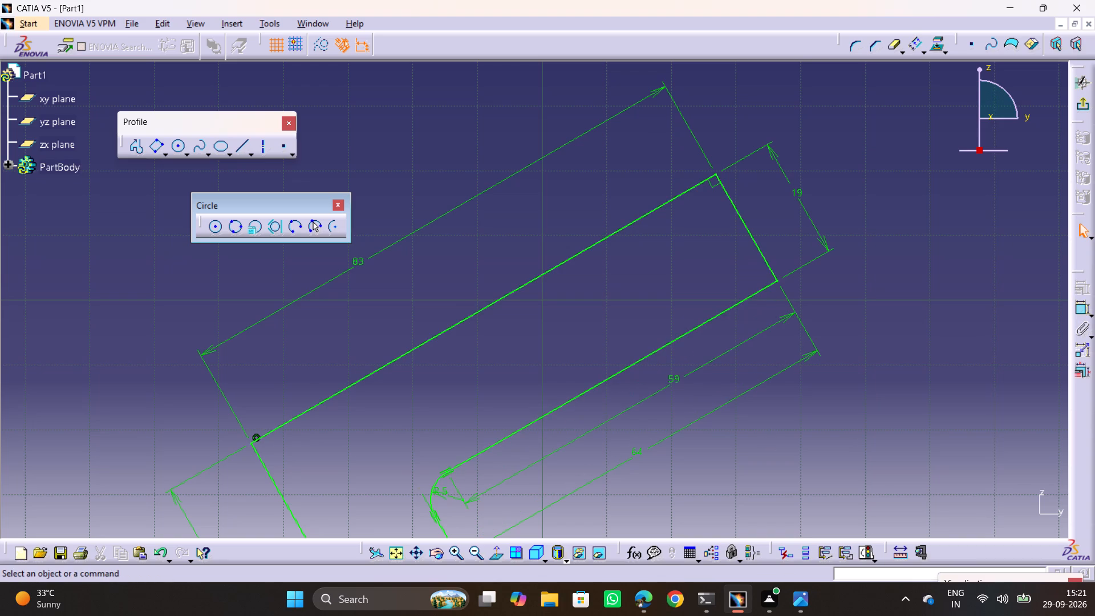
key("Escape")
Examine drawing 23.png again, comparing the upper flange, side and section views for the bracket's remaining dimensions.
key("alt+Tab")
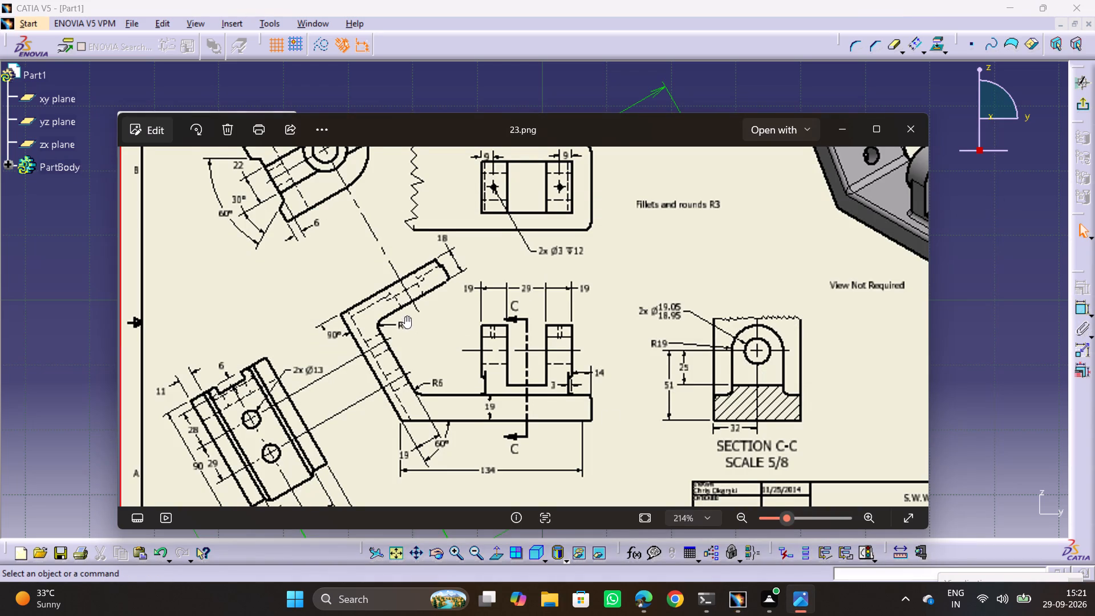
scroll(405, 316, "down", 1, "ctrl")
middle_click_drag(427, 278, 368, 356)
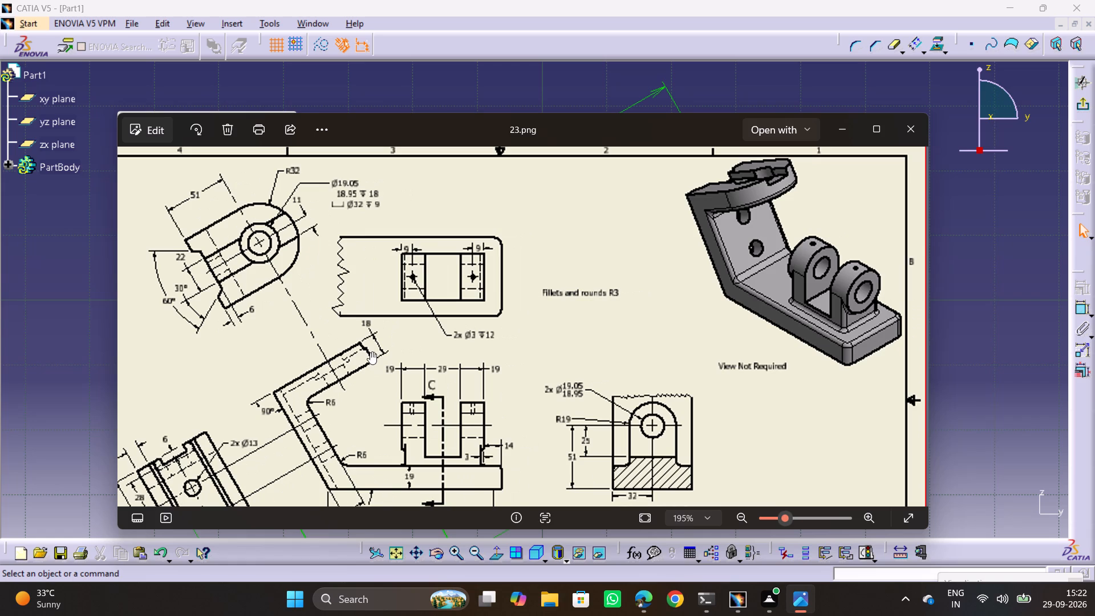
middle_click_drag(375, 347, 404, 317)
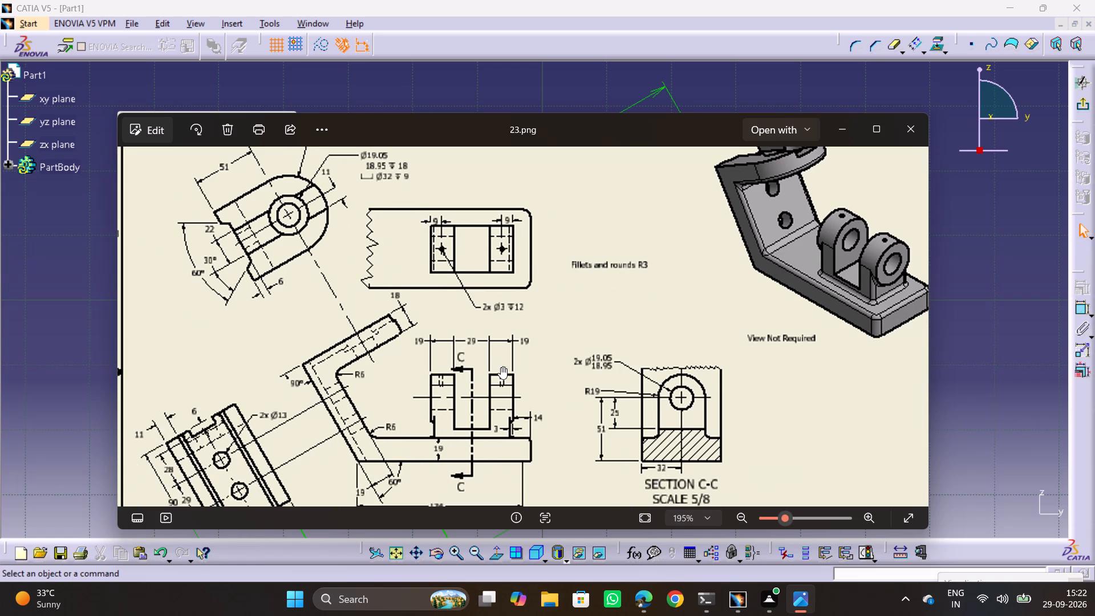
middle_click_drag(521, 410, 551, 340)
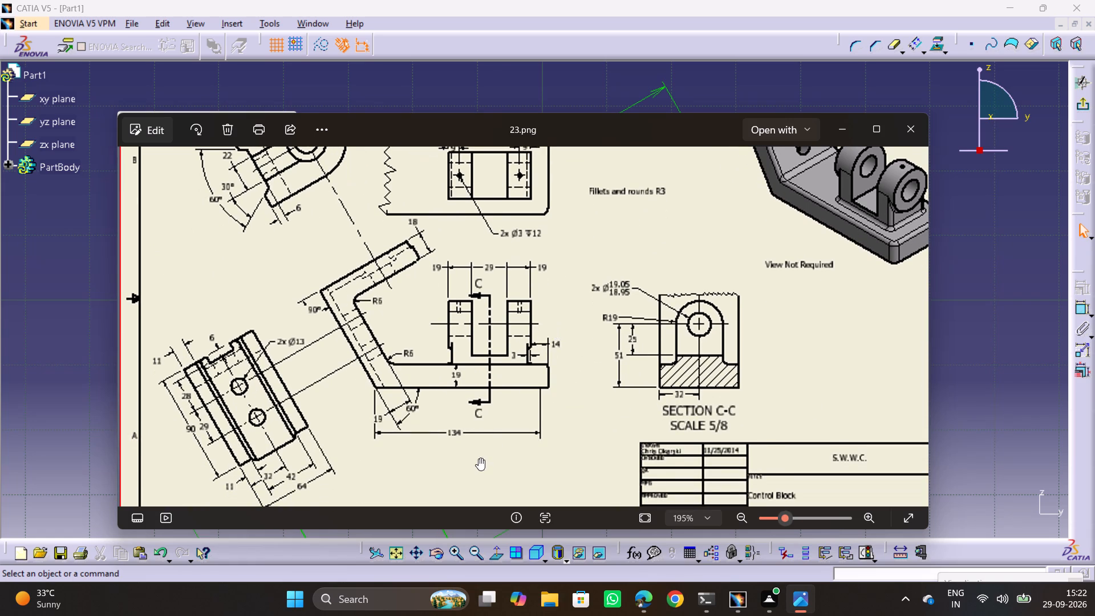
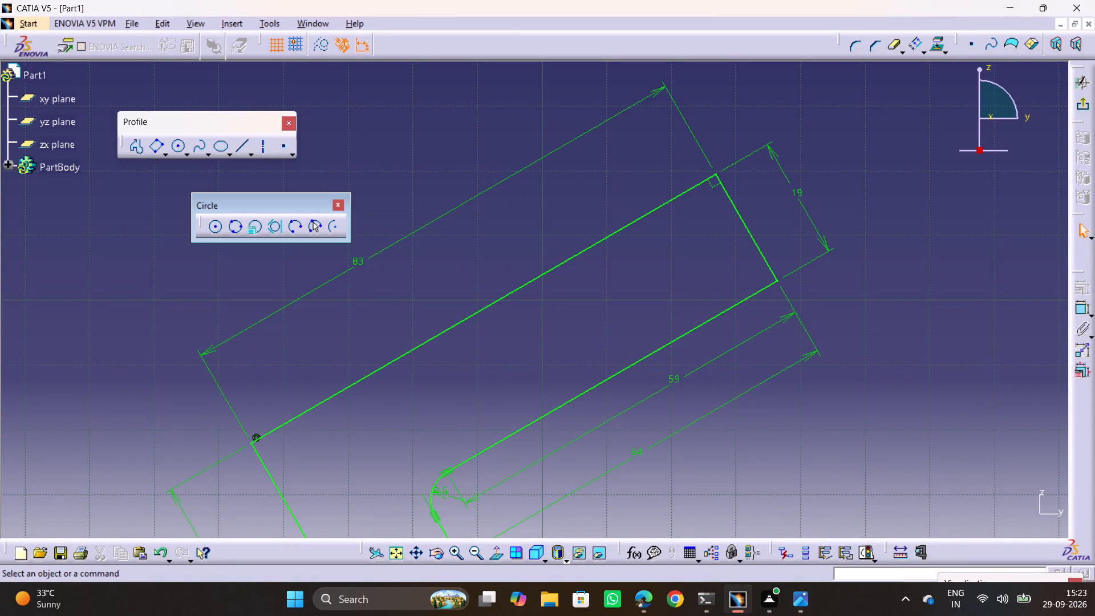
Review the whole side profile sketch and compare it with the side view in drawing 23.png.
scroll(803, 410, "down", 2)
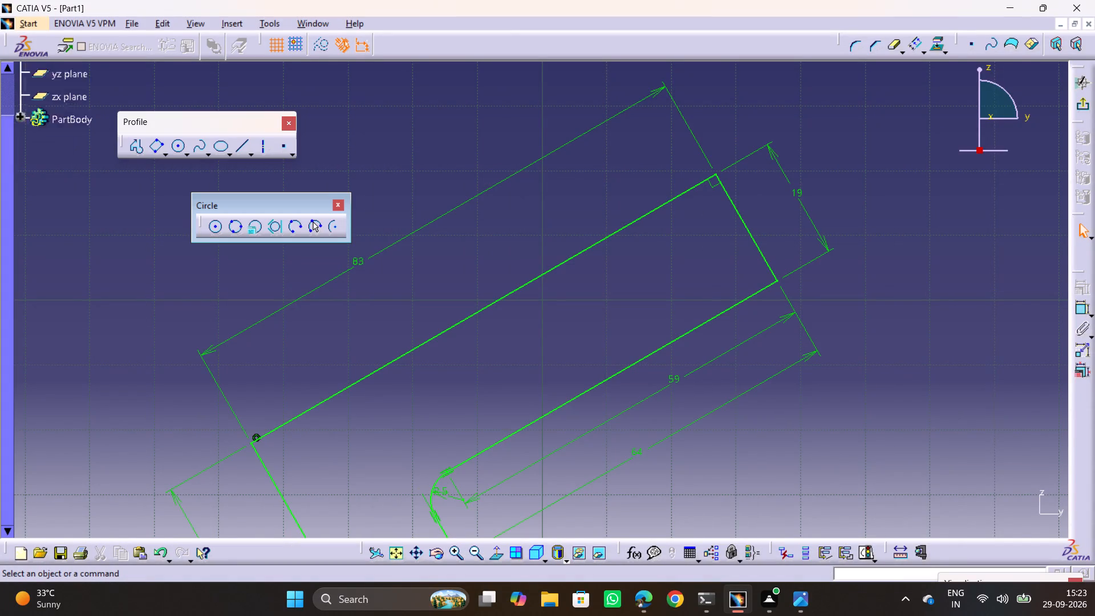
scroll(803, 412, "down", 1)
scroll(808, 297, "up", 3, "ctrl")
middle_click_drag(809, 293, 814, 449, "ctrl")
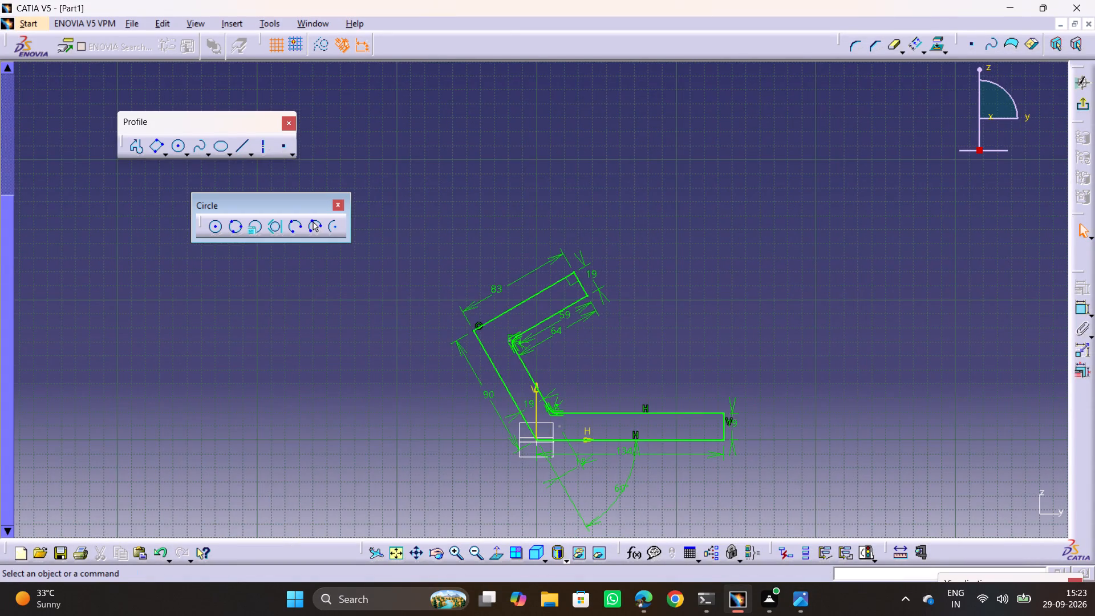
middle_click_drag(663, 387, 659, 315, "ctrl")
scroll(654, 347, "up", 1, "ctrl")
middle_click_drag(682, 364, 638, 296)
key("alt+Tab")
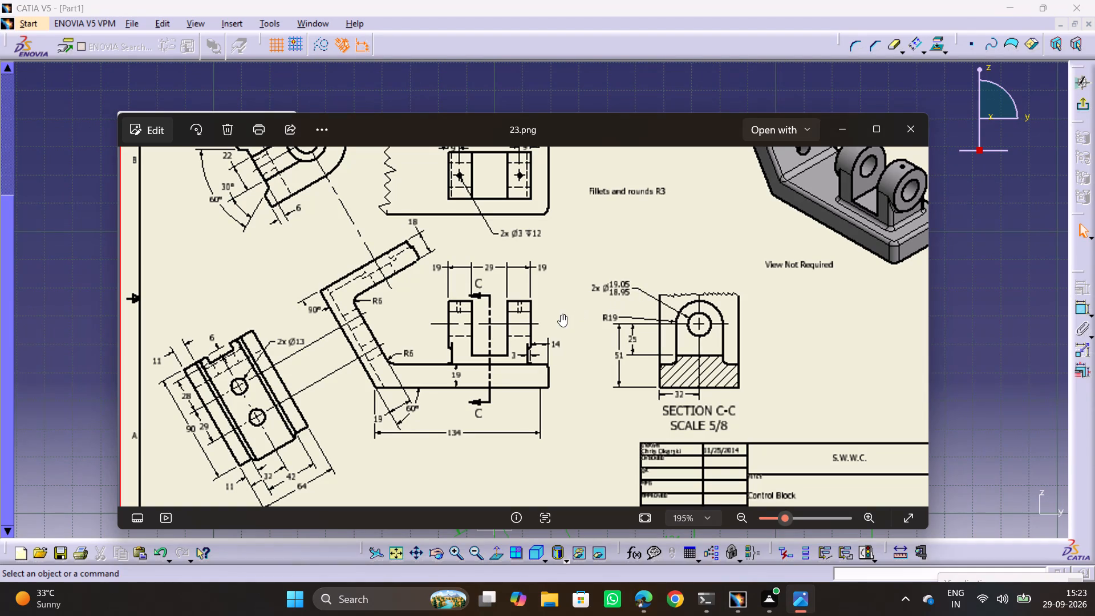
key("alt+Tab")
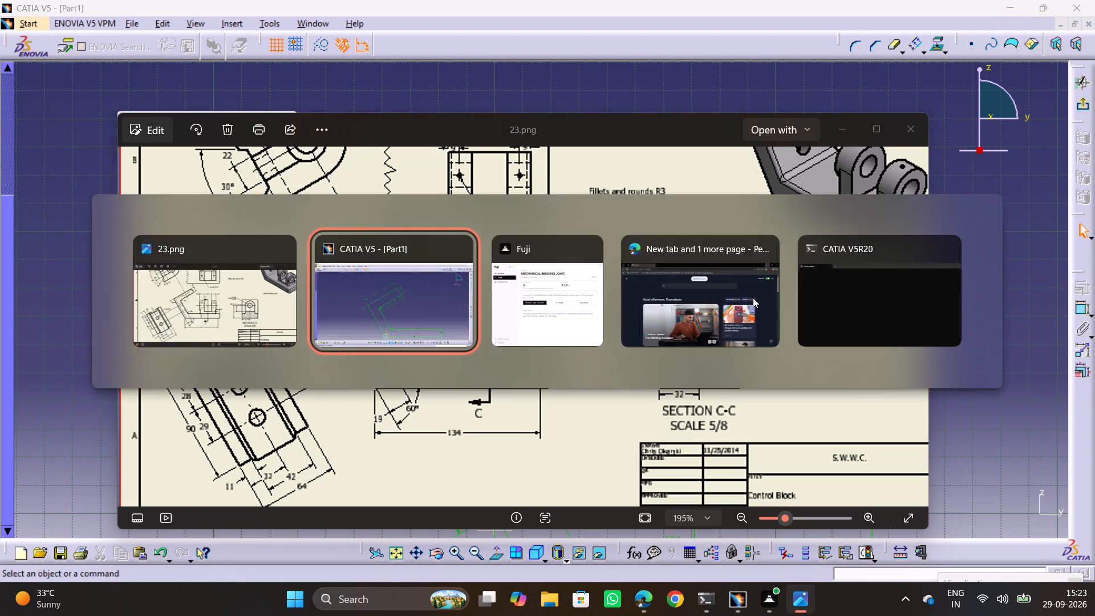
key("alt+Tab")
key("alt+Tab")
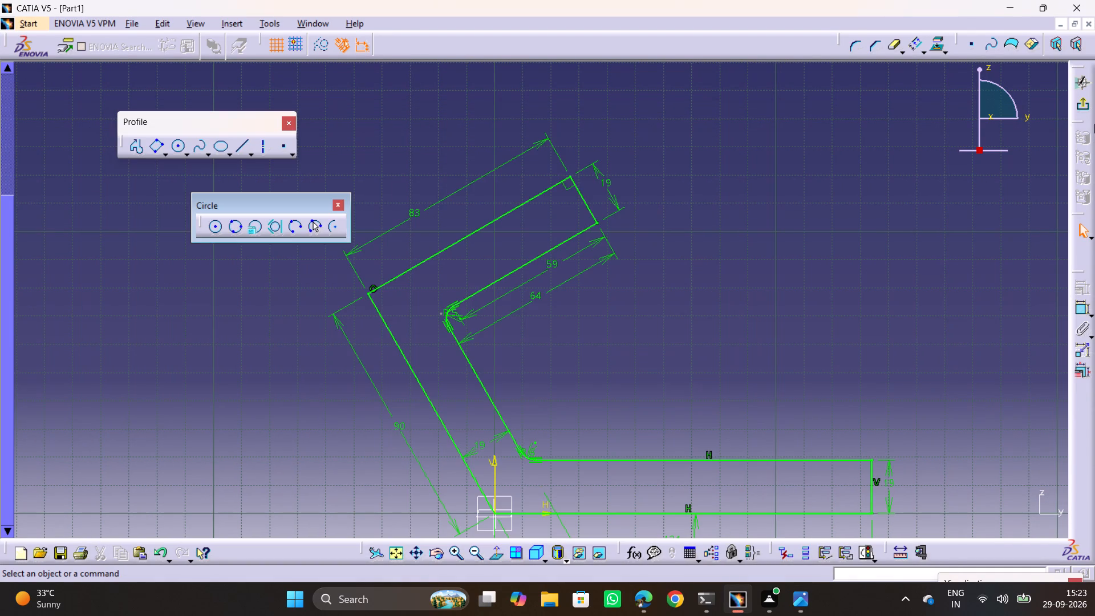
Exit the sketch and pad the side profile with a 32 mm length and mirrored extent.
left_click(1081, 104)
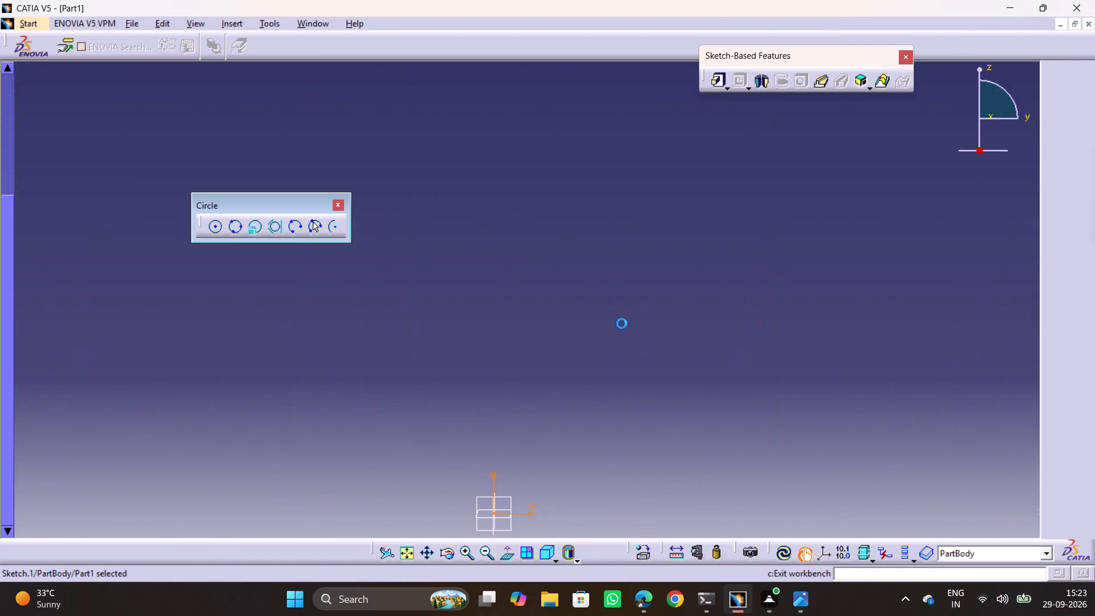
left_click(611, 336)
middle_click_drag(620, 374, 571, 336)
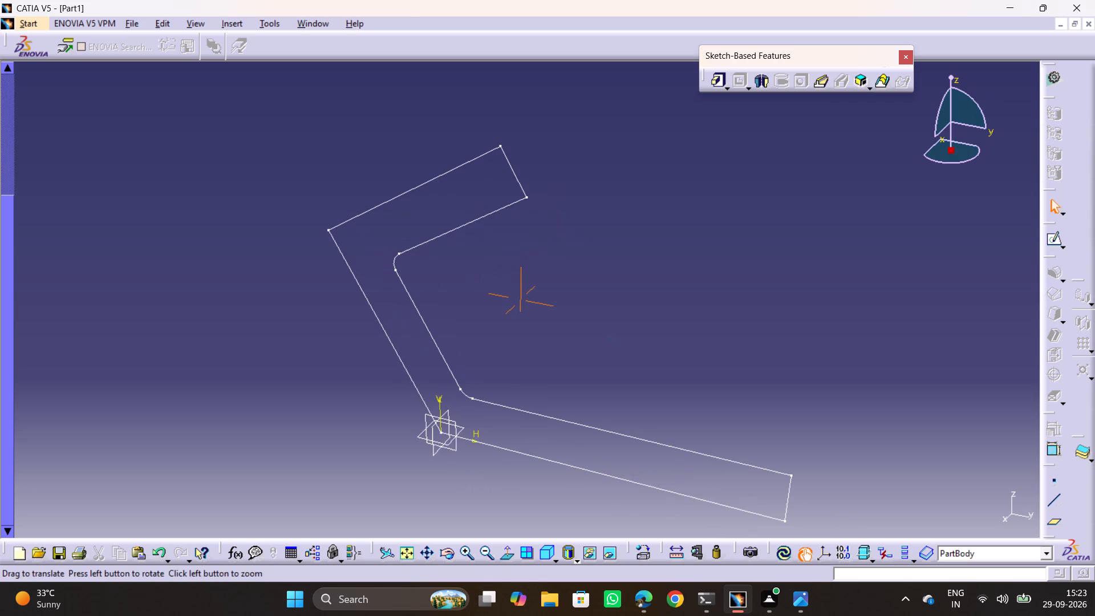
middle_click_drag(571, 336, 570, 336)
left_click(713, 81)
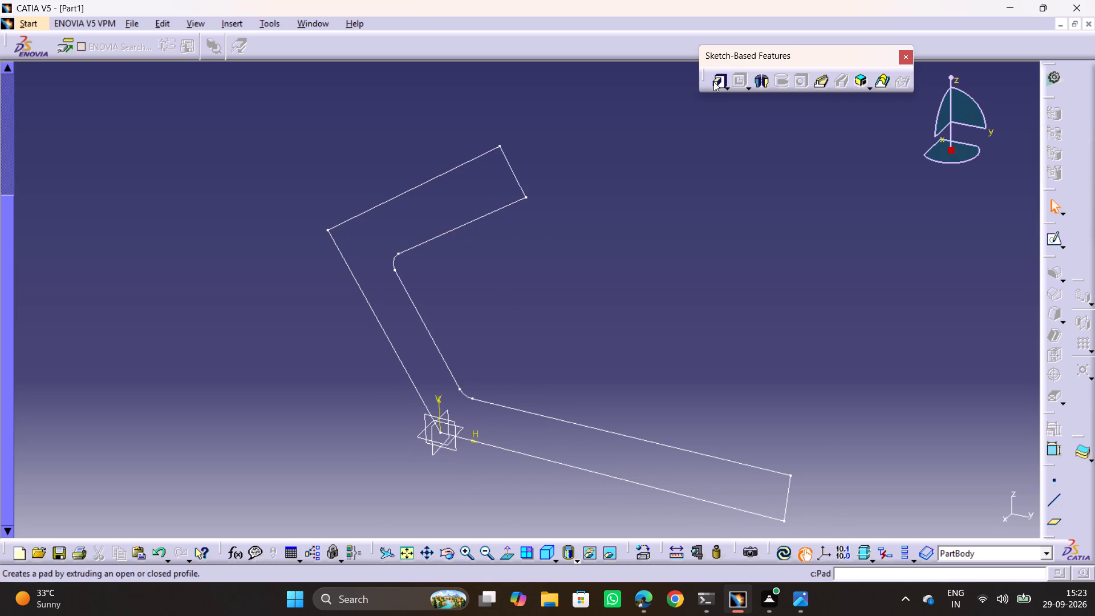
left_click(484, 218)
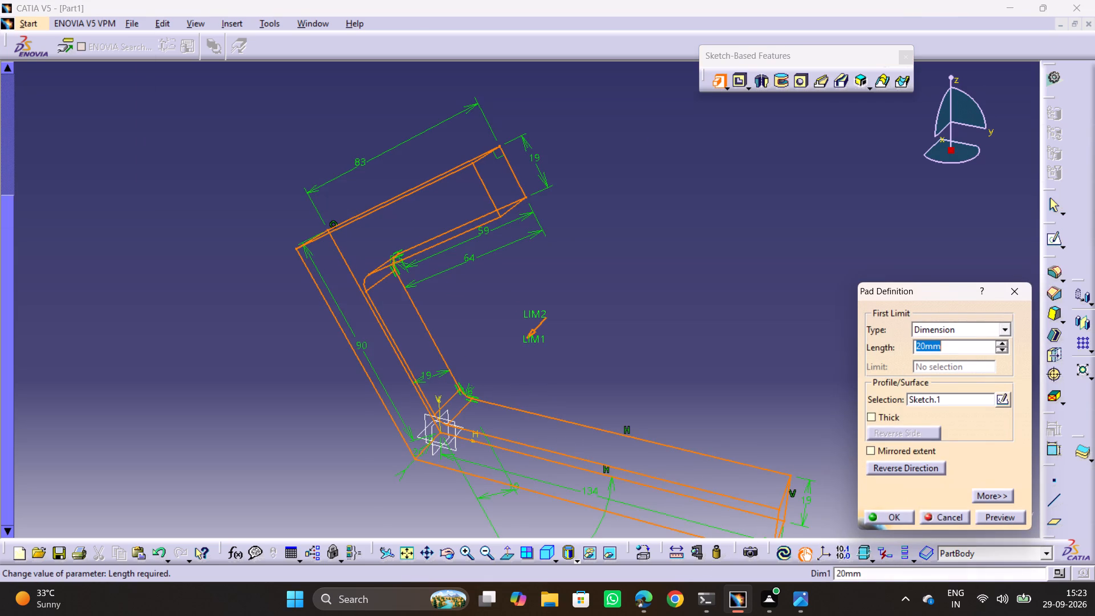
type("32")
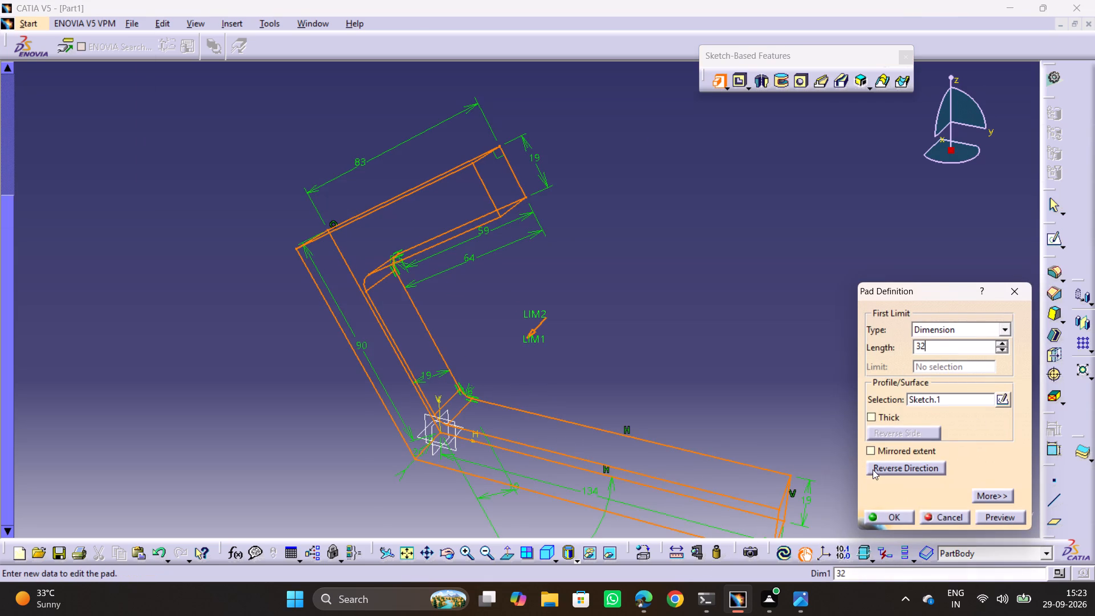
left_click(889, 456)
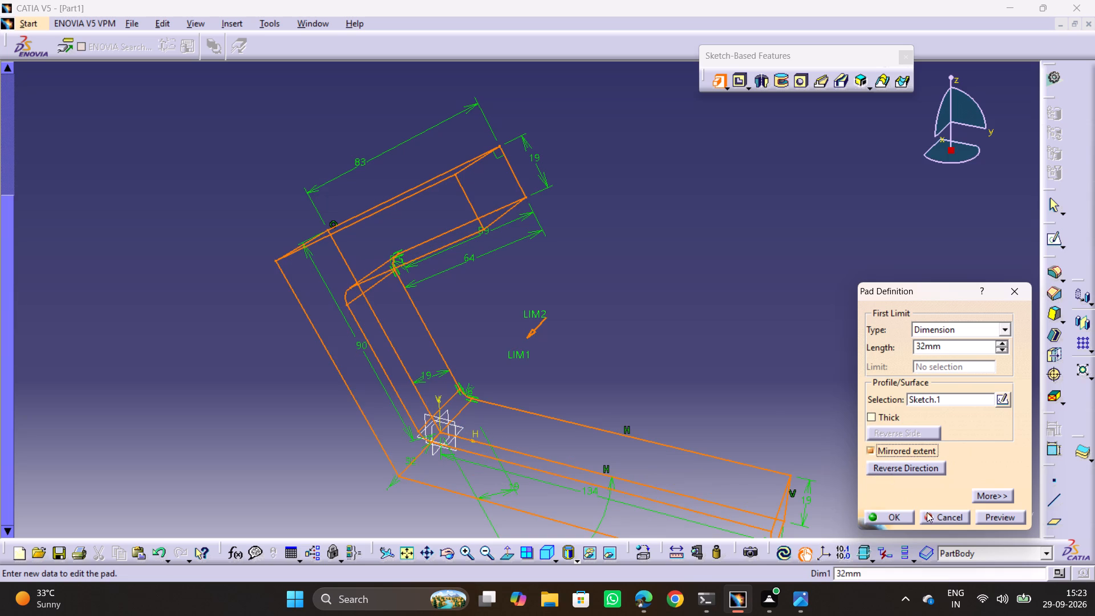
left_click(994, 520)
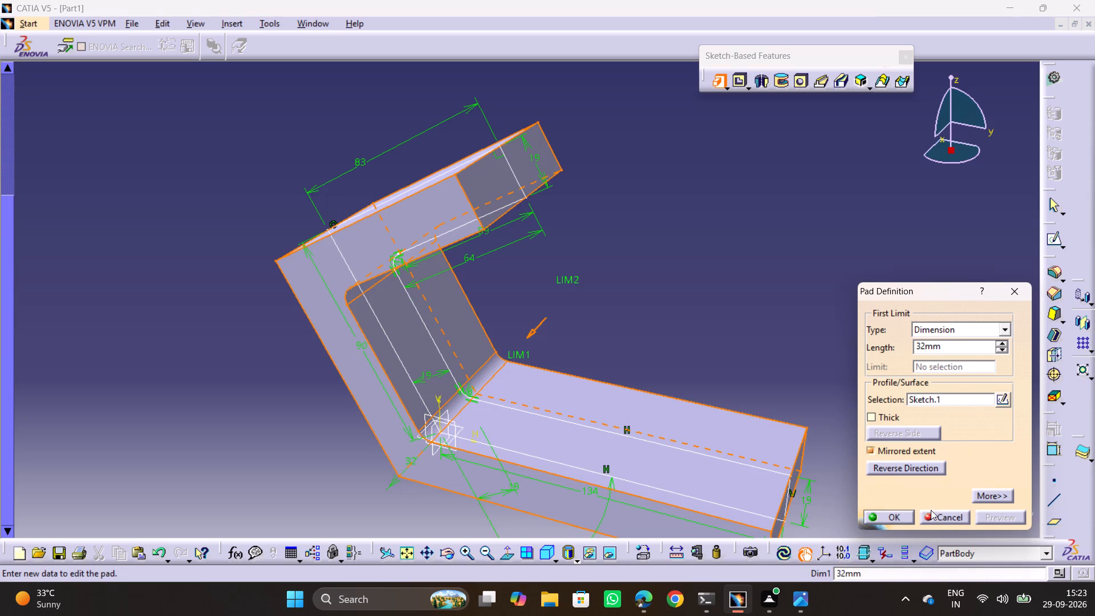
left_click(895, 518)
left_click(832, 290)
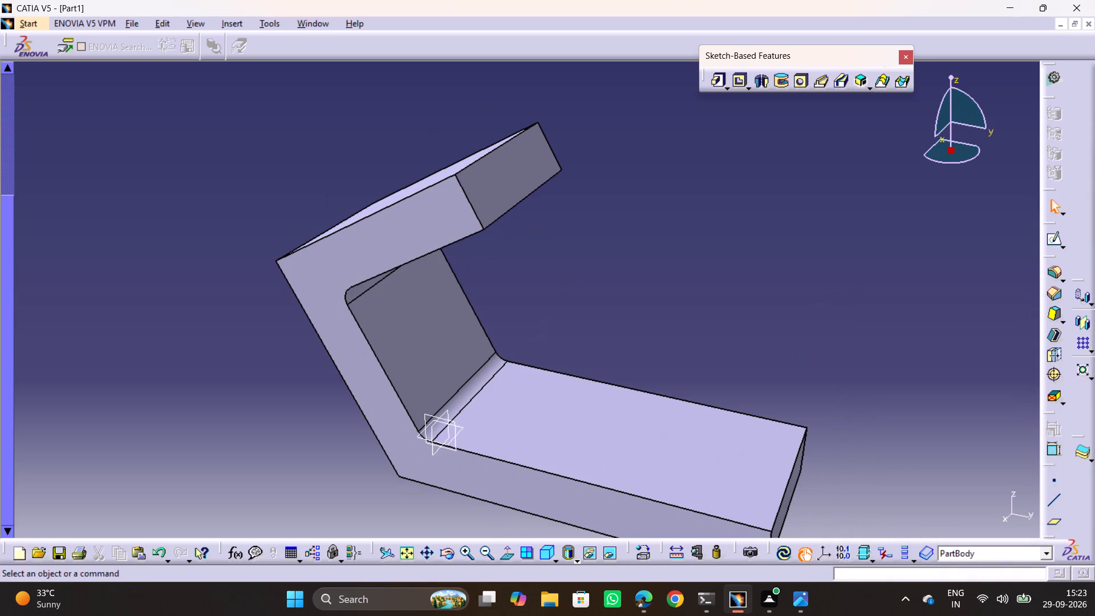
After checking drawing 23.png, edge-fillet the two short corner edges at the upper flange's free end with a 32 mm radius.
key("alt+Tab")
middle_click_drag(609, 254, 668, 419)
middle_click_drag(526, 359, 530, 335)
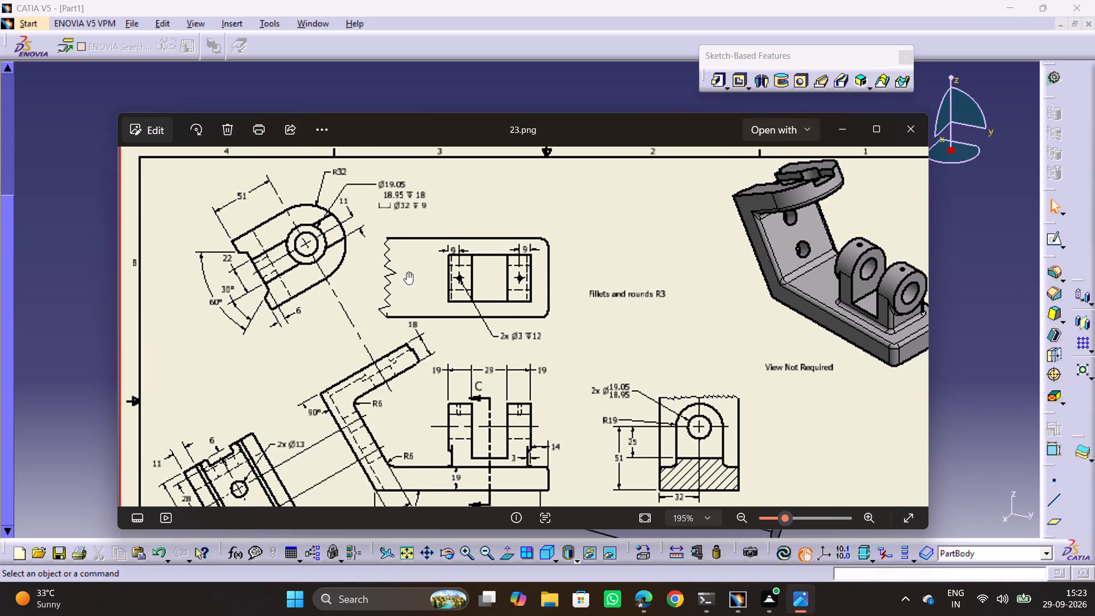
key("alt+Tab")
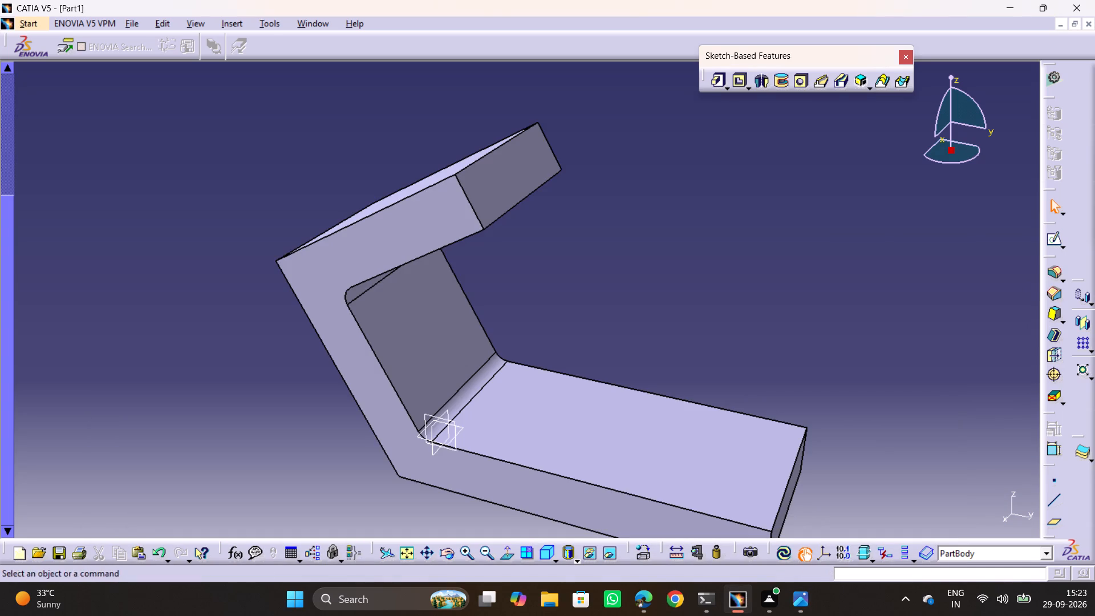
left_click(1052, 270)
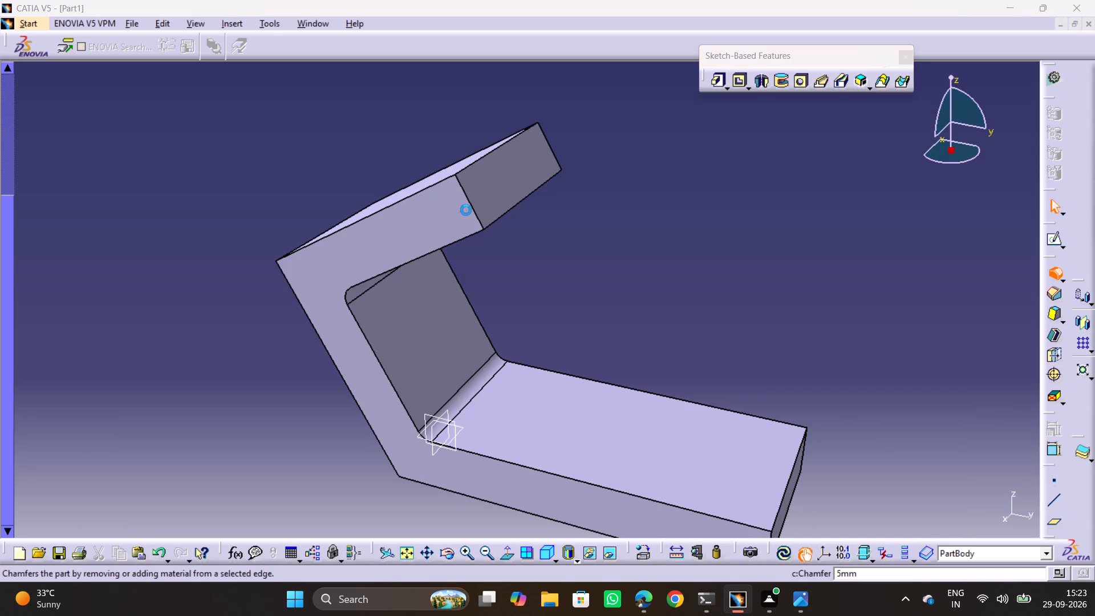
left_click(471, 210)
left_click(546, 139)
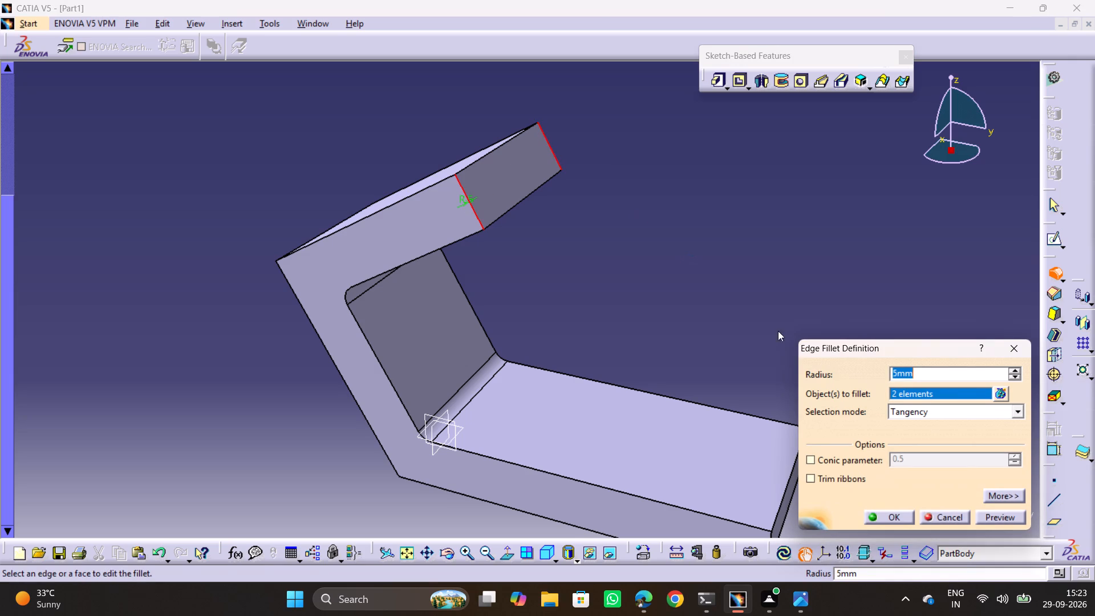
type("32")
key("Return")
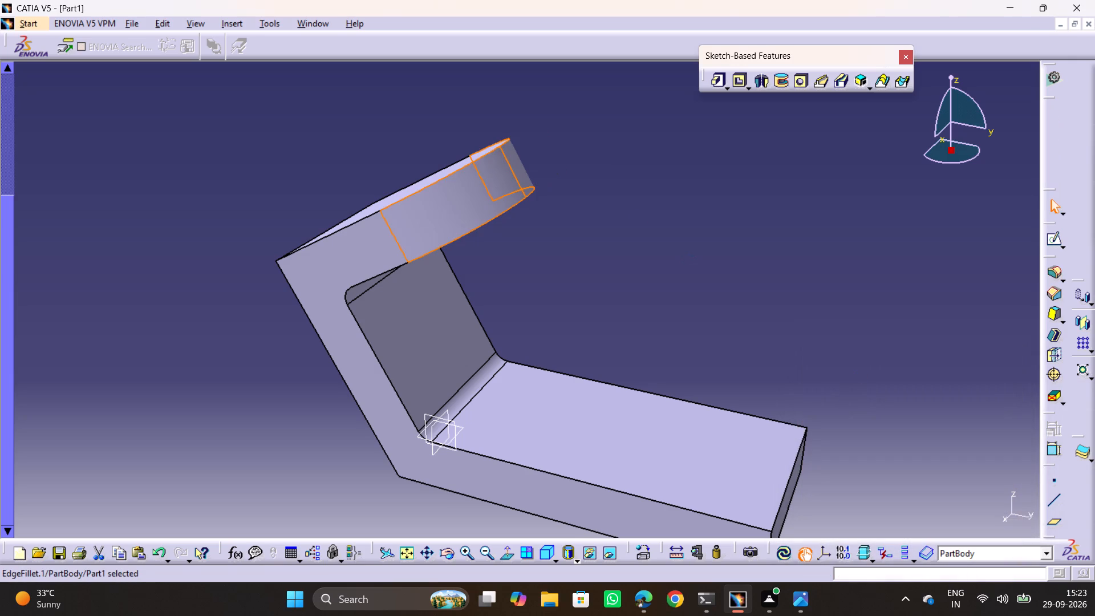
left_click(693, 182)
Examine the side view and section C-C in drawing 23.png for the dimensions of the two lugs on the base.
key("alt+Tab")
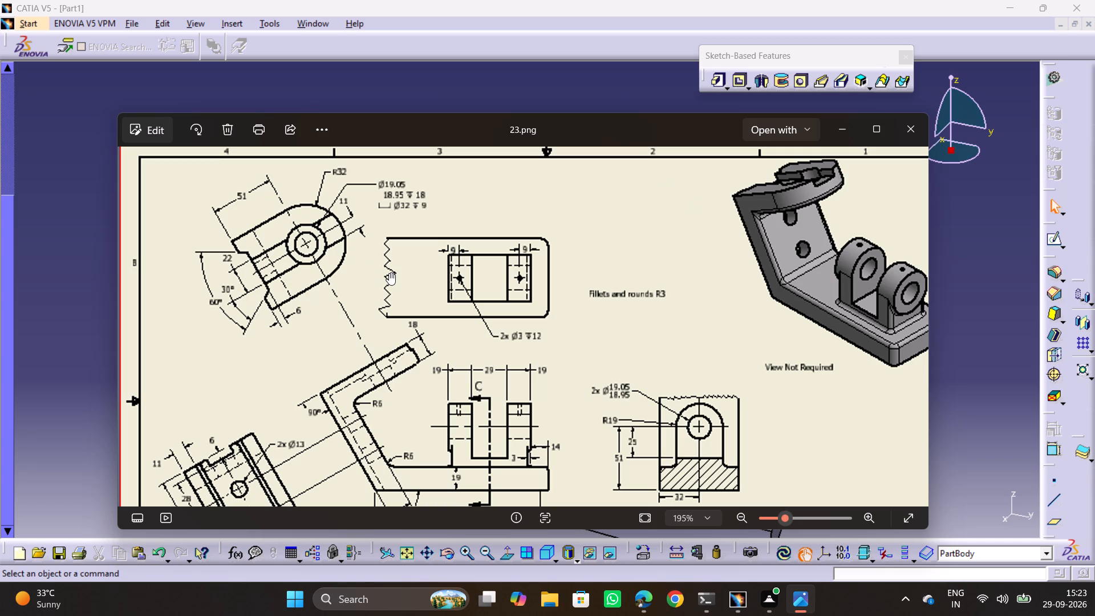
middle_click_drag(505, 368, 492, 261)
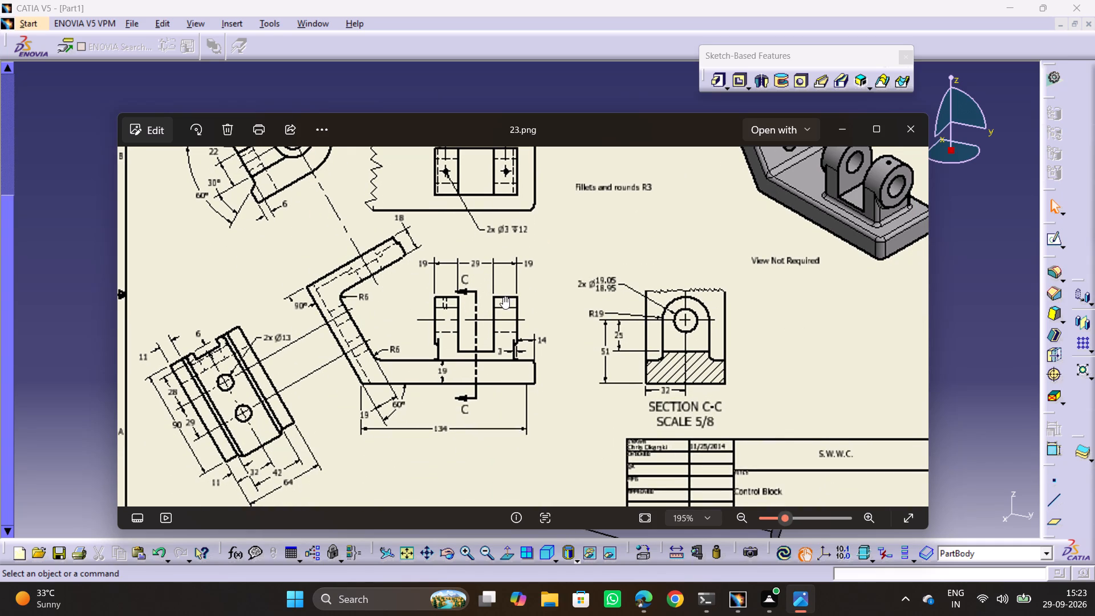
middle_click_drag(629, 322, 573, 339)
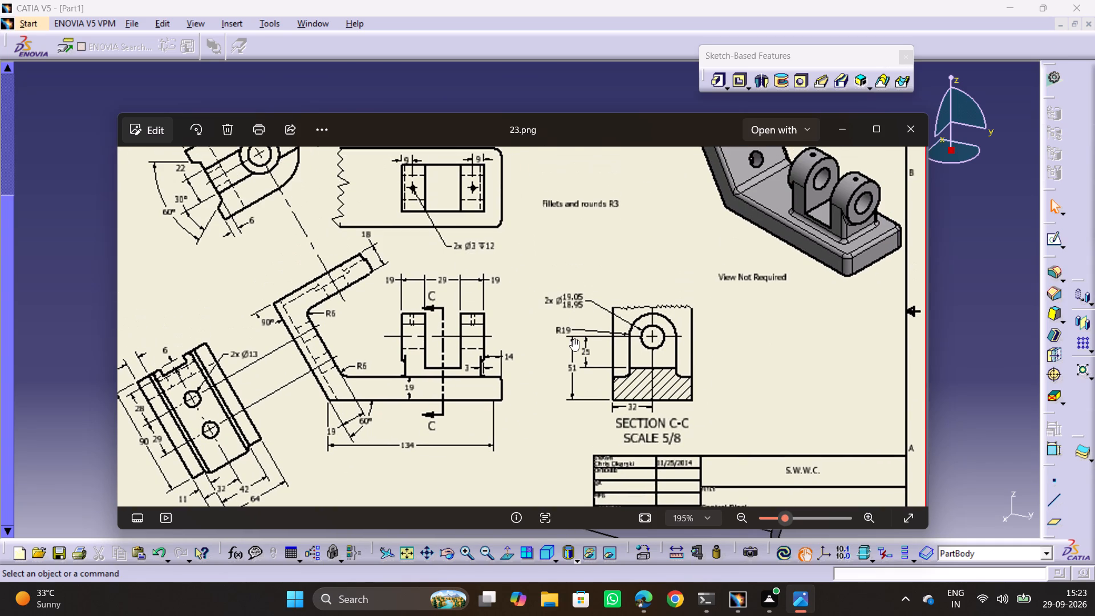
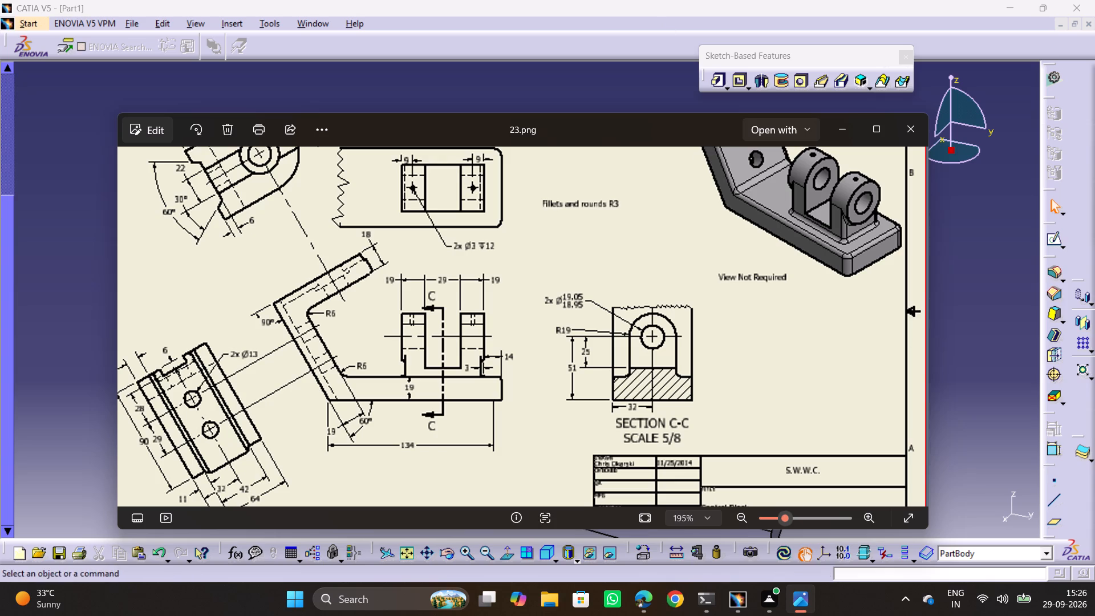
Open a new sketch on the yz plane for the lug profile above the base.
key("alt+Tab")
middle_click_drag(501, 420, 472, 326)
scroll(472, 329, "up", 1)
scroll(647, 307, "down", 1)
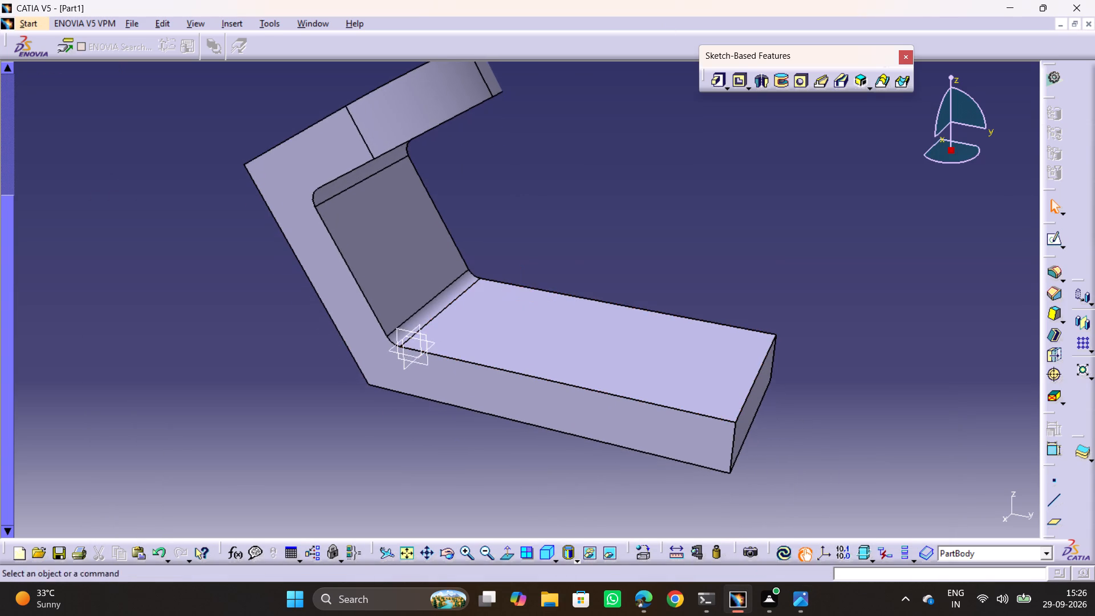
middle_click_drag(652, 304, 640, 306)
left_click_drag(647, 304, 640, 306)
scroll(640, 306, "up", 1)
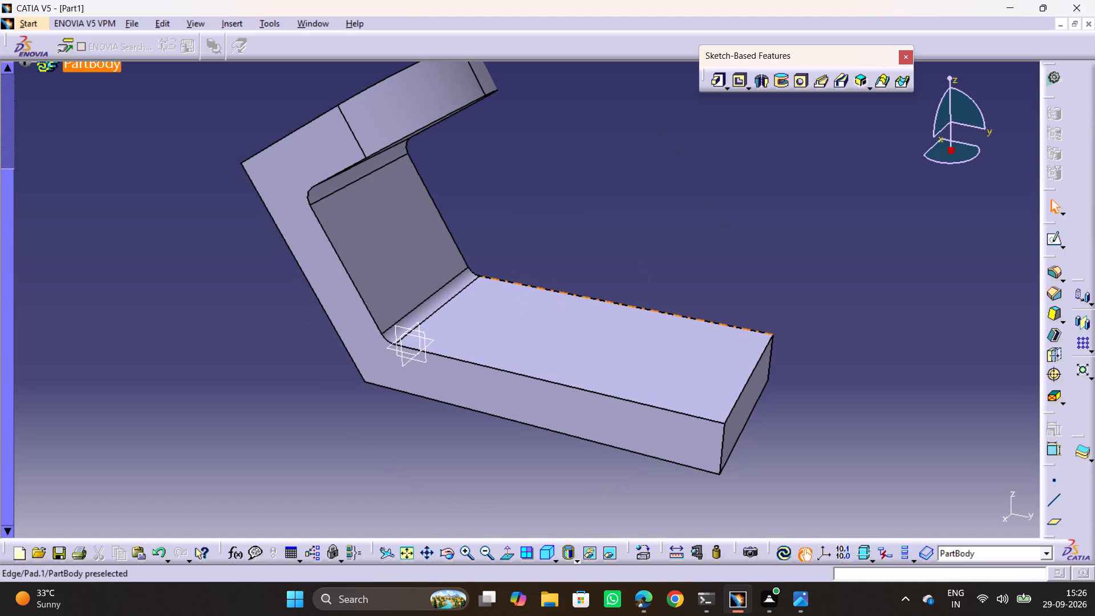
key("alt+Tab")
key("alt+Tab")
middle_click_drag(467, 324, 423, 410)
left_click_drag(461, 325, 425, 401)
left_click(439, 300)
left_click(599, 176)
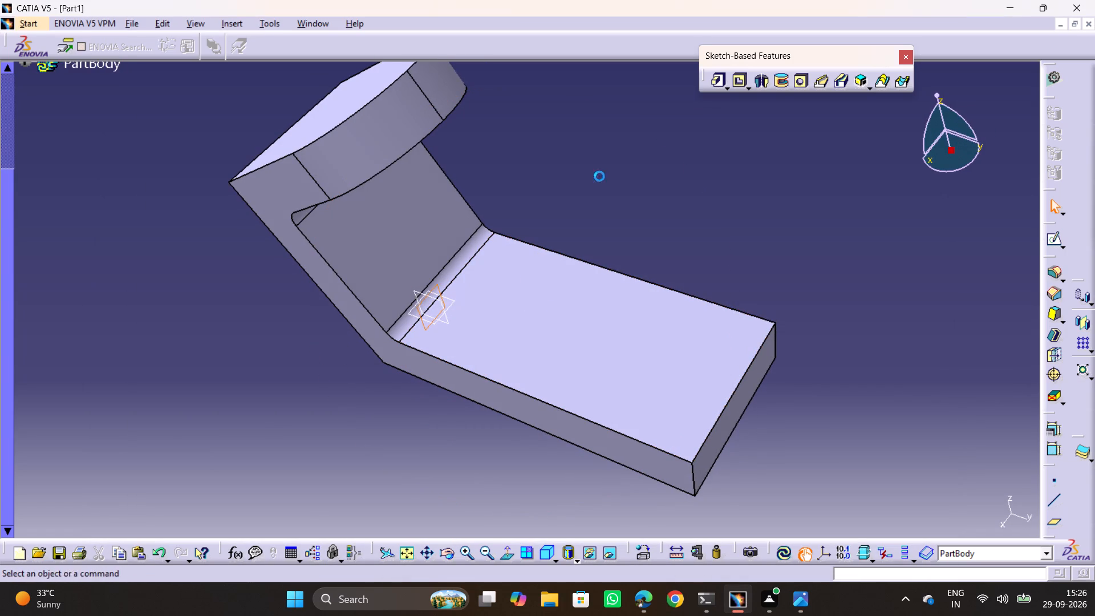
left_click(417, 291)
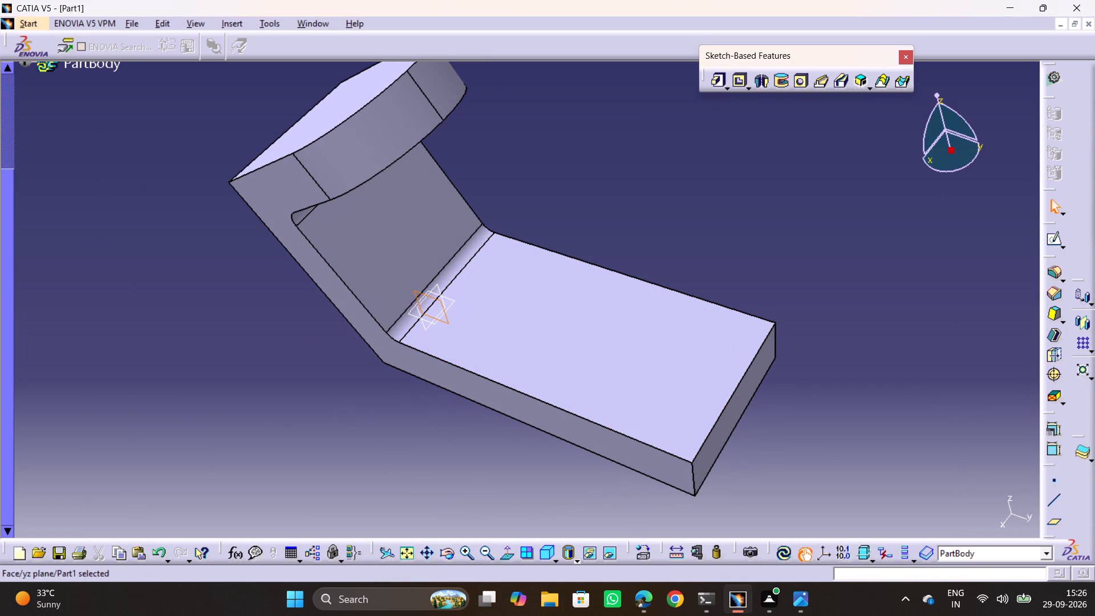
left_click(1057, 240)
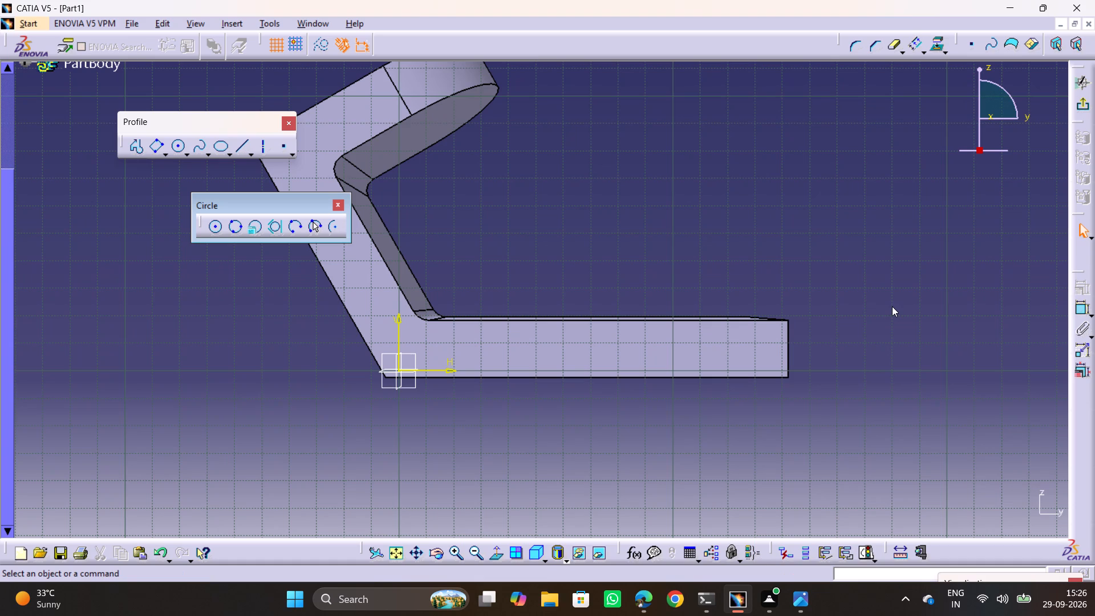
Examine the side view, section C-C and isometric view in drawing 23.png for the lugs' position, widths and heights on the base.
key("alt+Tab")
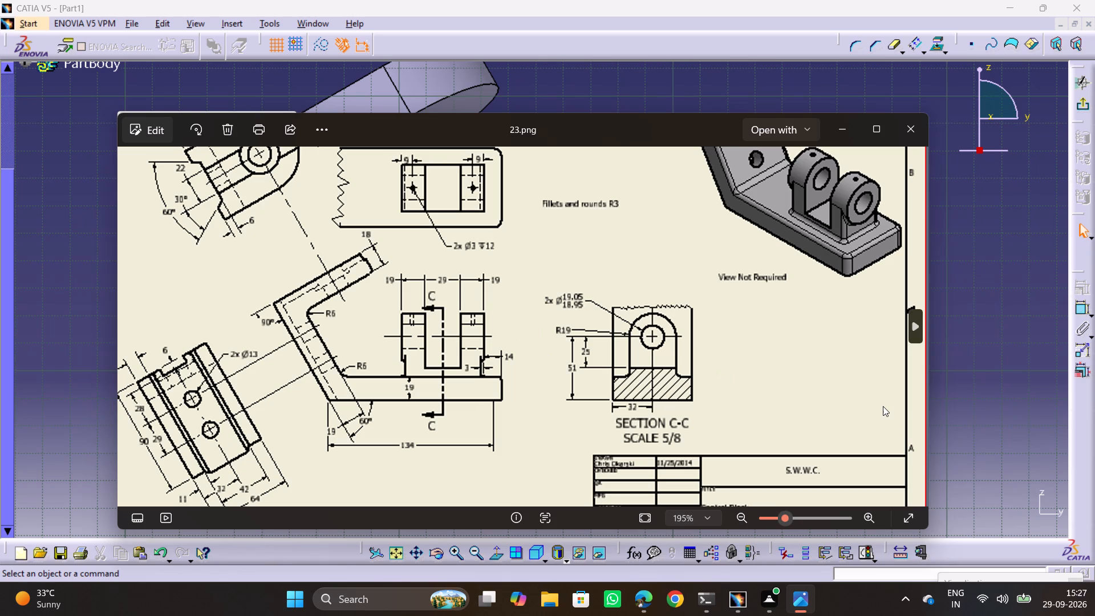
key("alt+Tab")
key("alt+Tab")
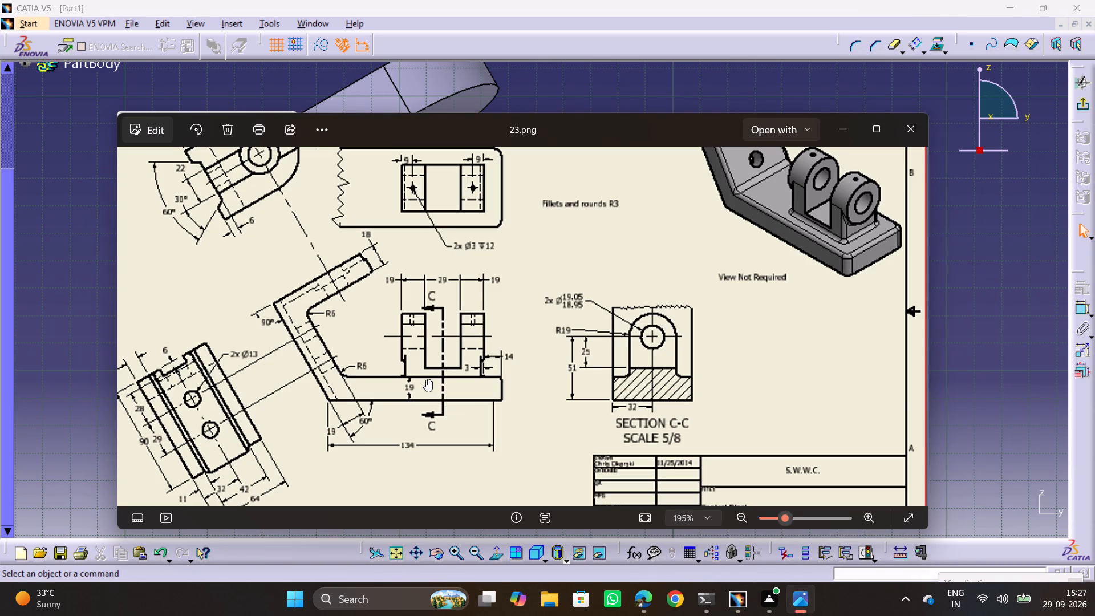
key("alt+Tab")
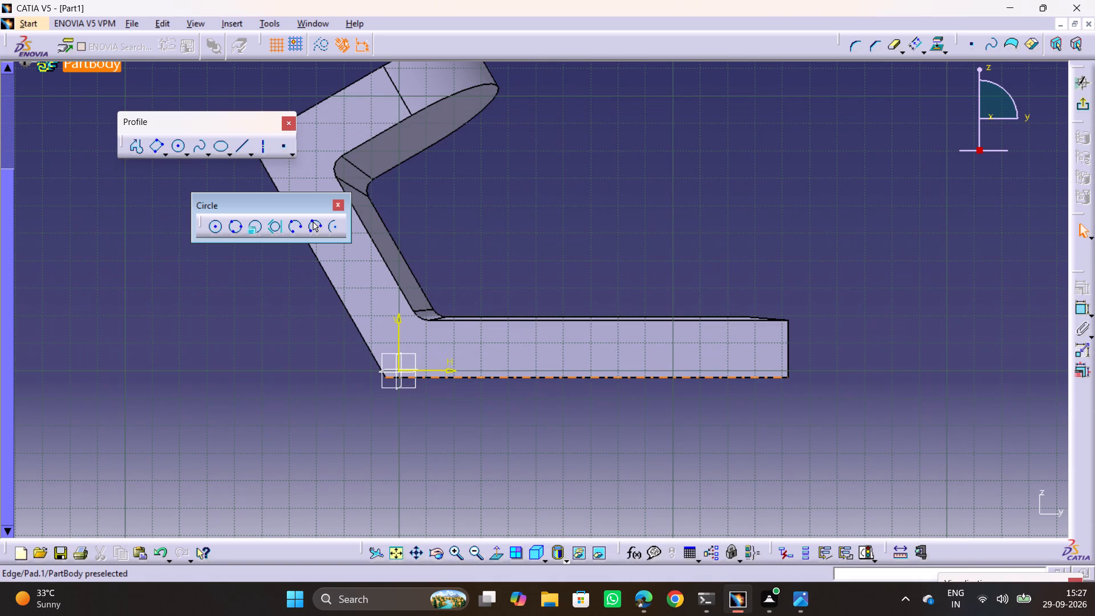
key("alt+Tab")
key("alt+Tab")
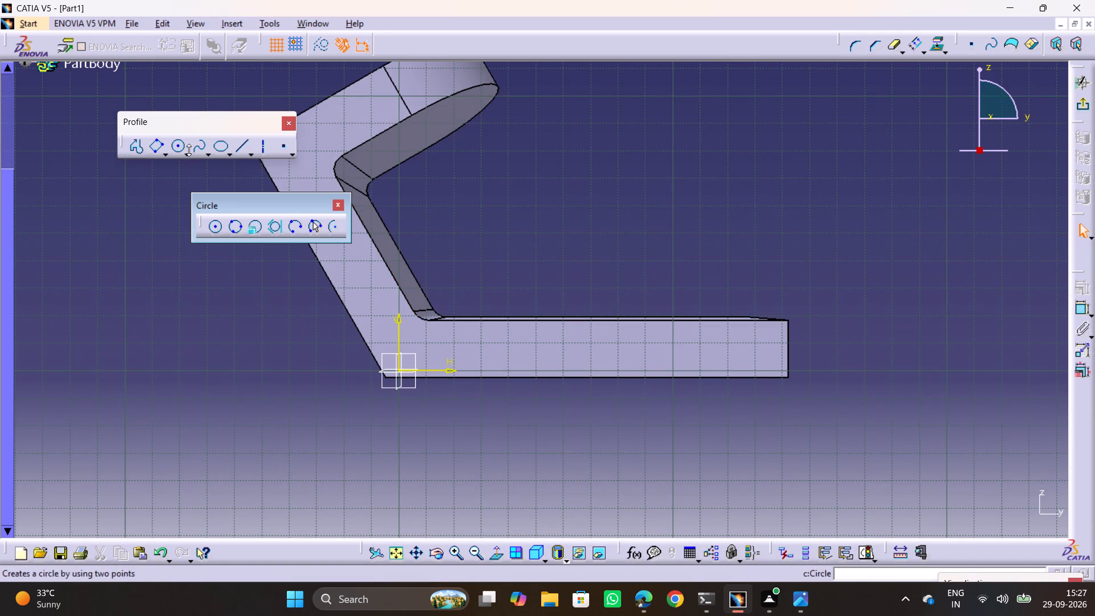
key("alt+Tab")
key("alt+Tab")
key("alt+Tab")
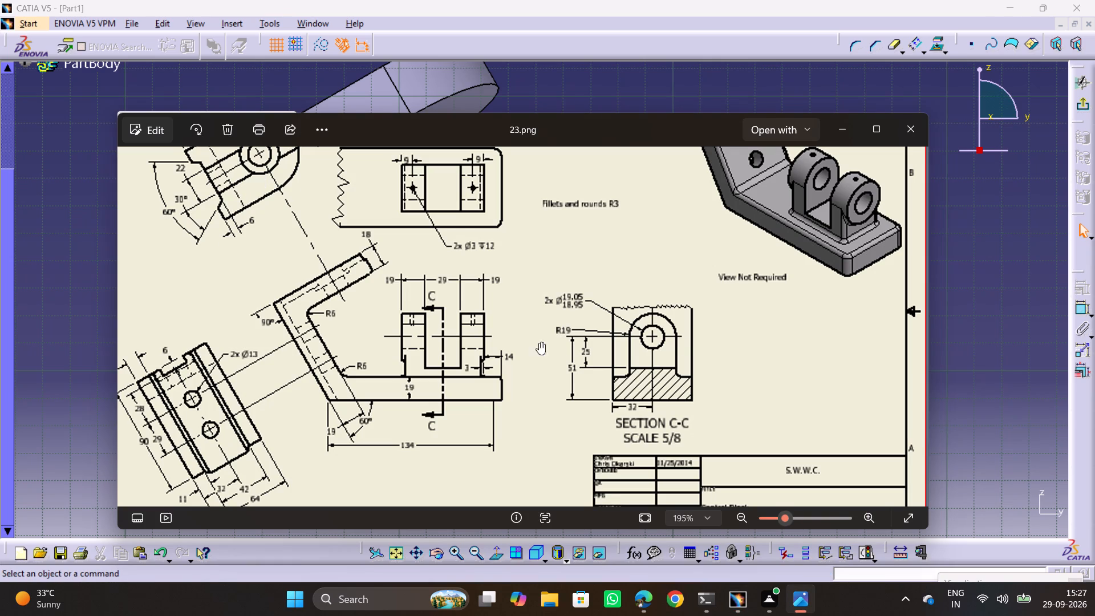
key("alt+Tab")
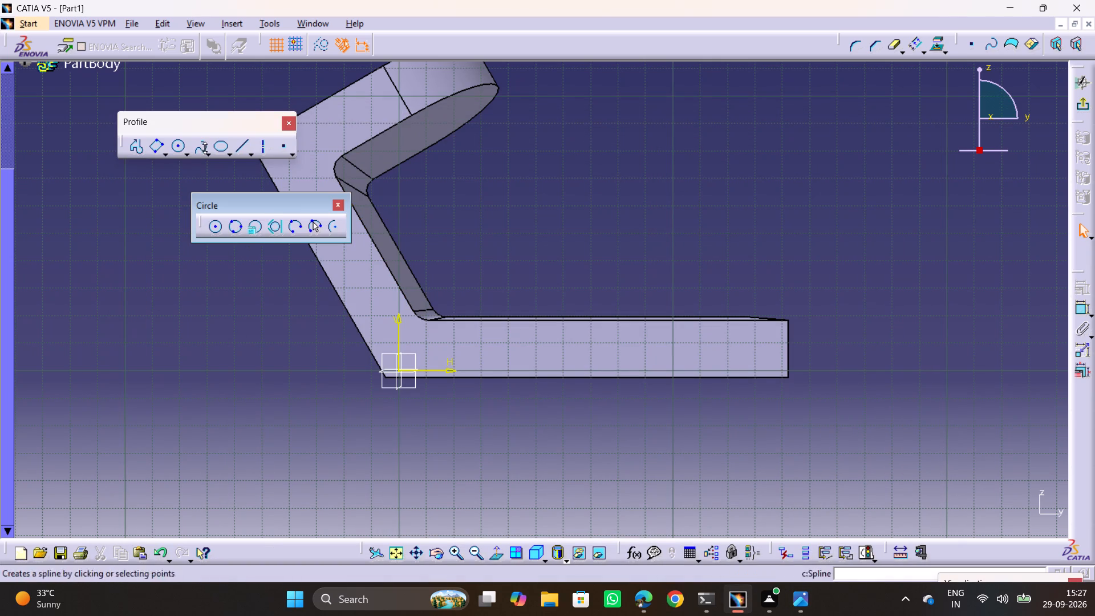
left_click(162, 154)
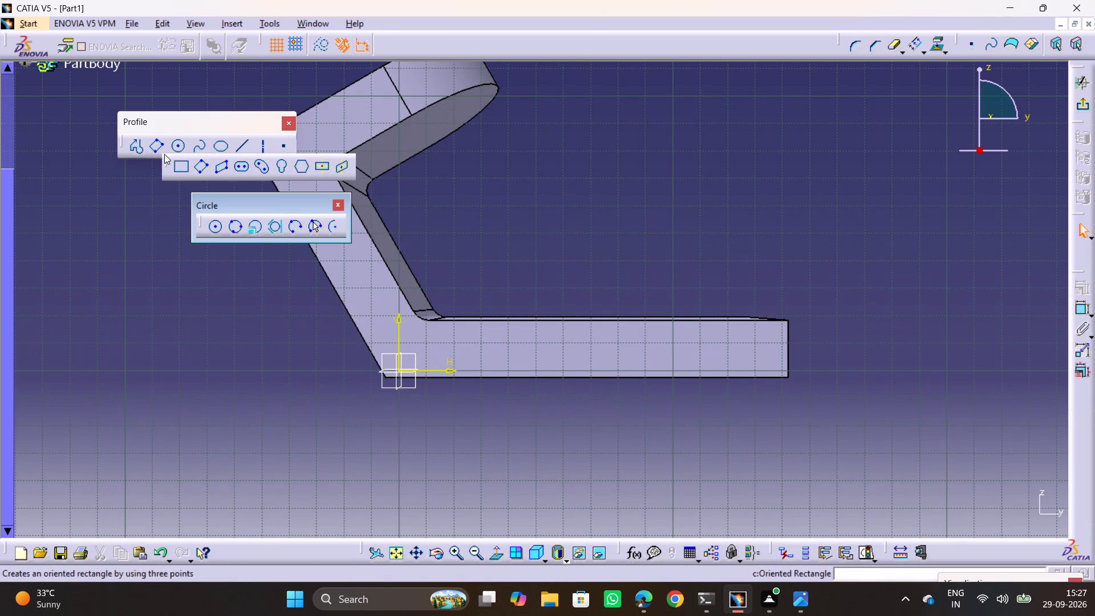
left_click(199, 383)
key("alt+Tab")
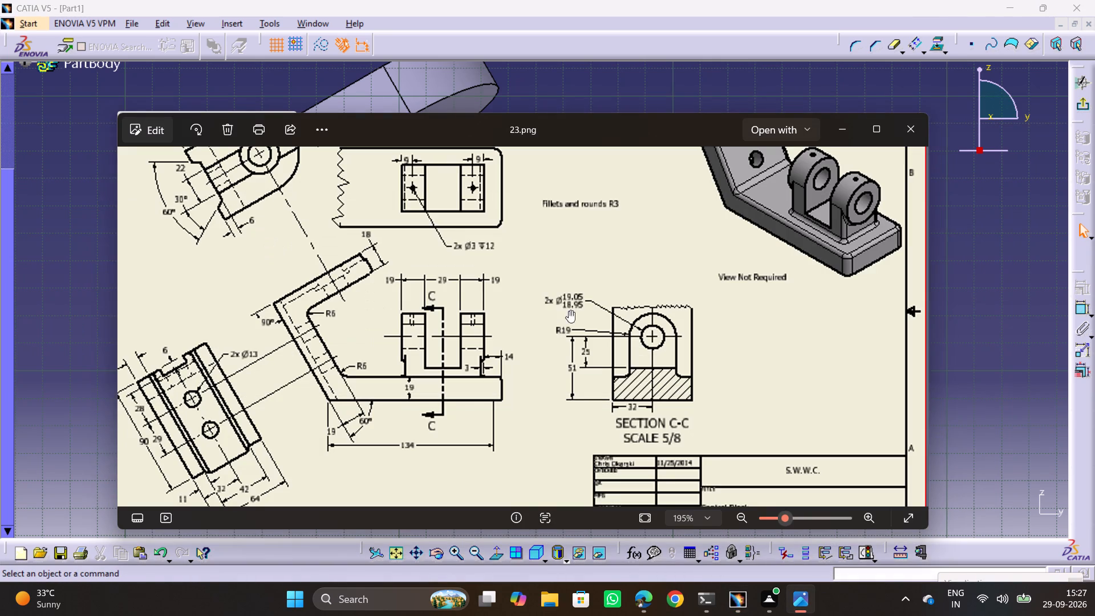
key("alt+Tab")
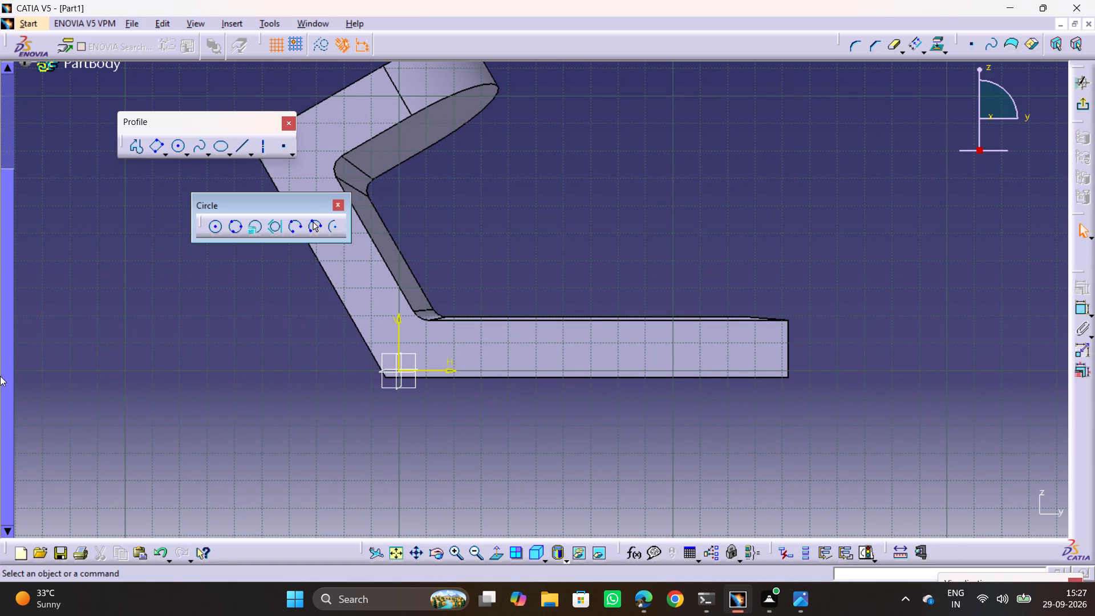
key("alt+Tab")
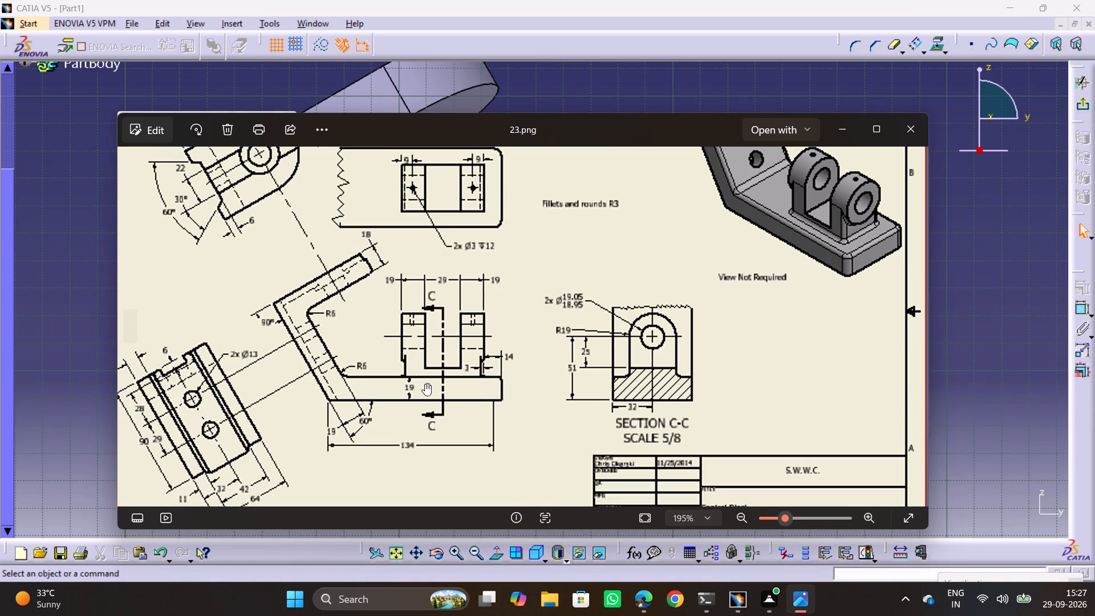
key("alt+Tab")
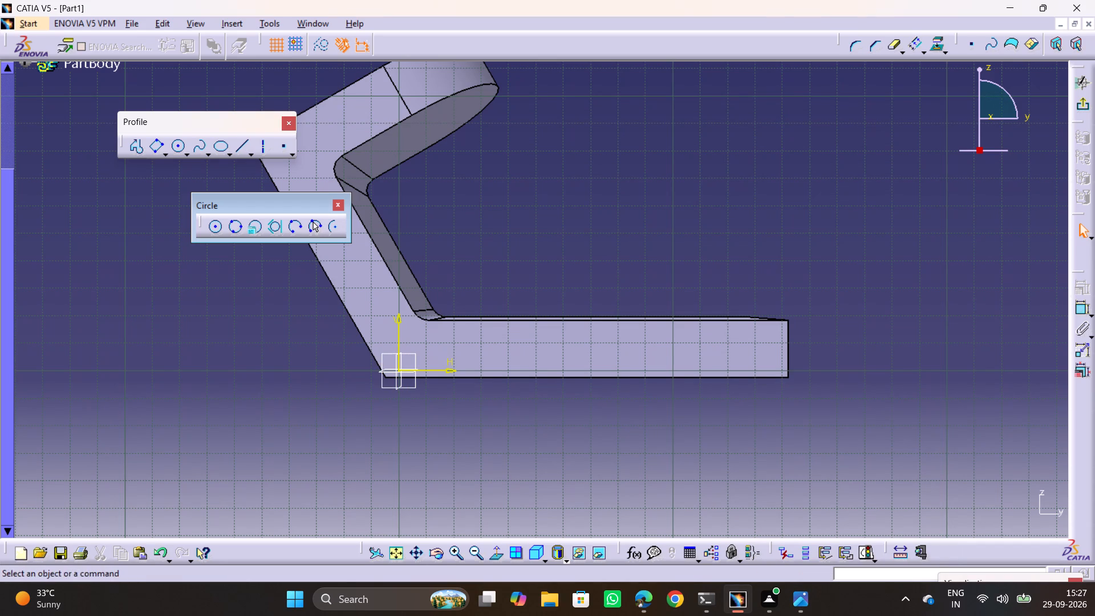
key("alt+Tab")
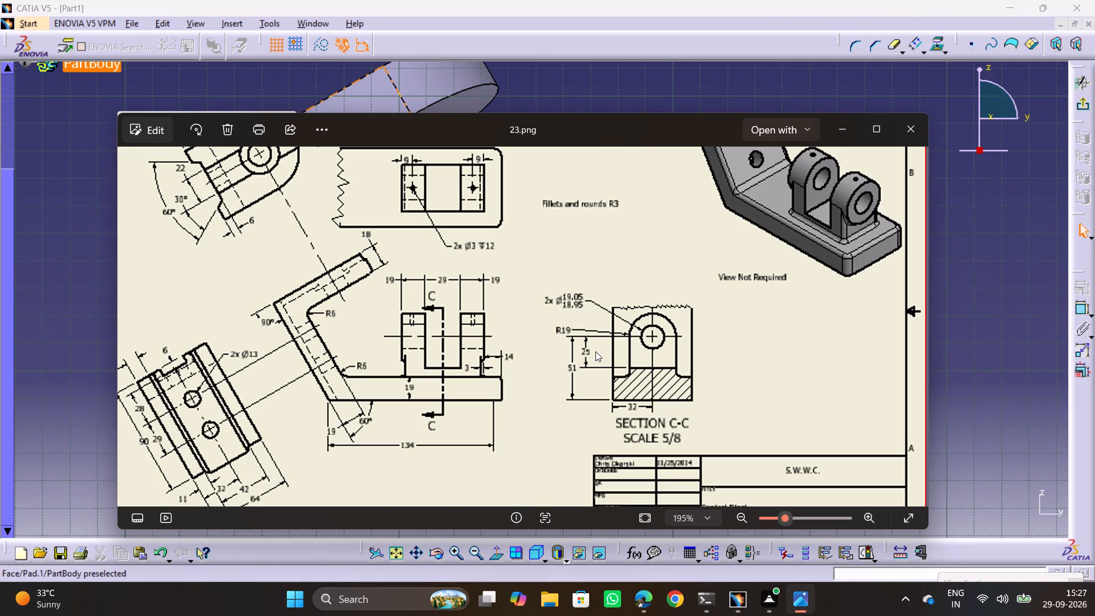
key("alt+Tab")
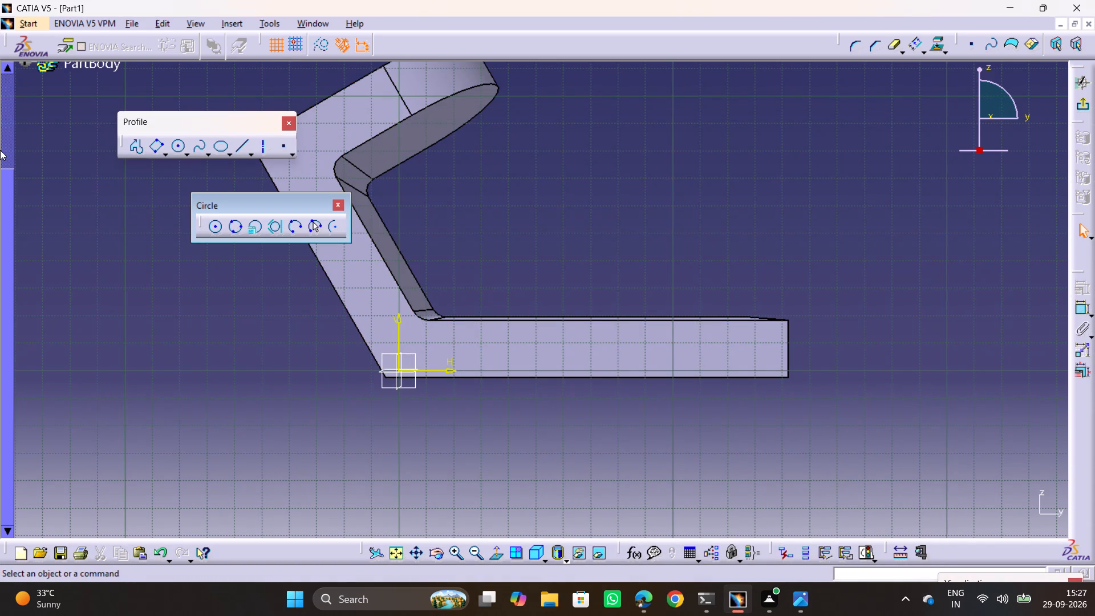
key("alt+Tab")
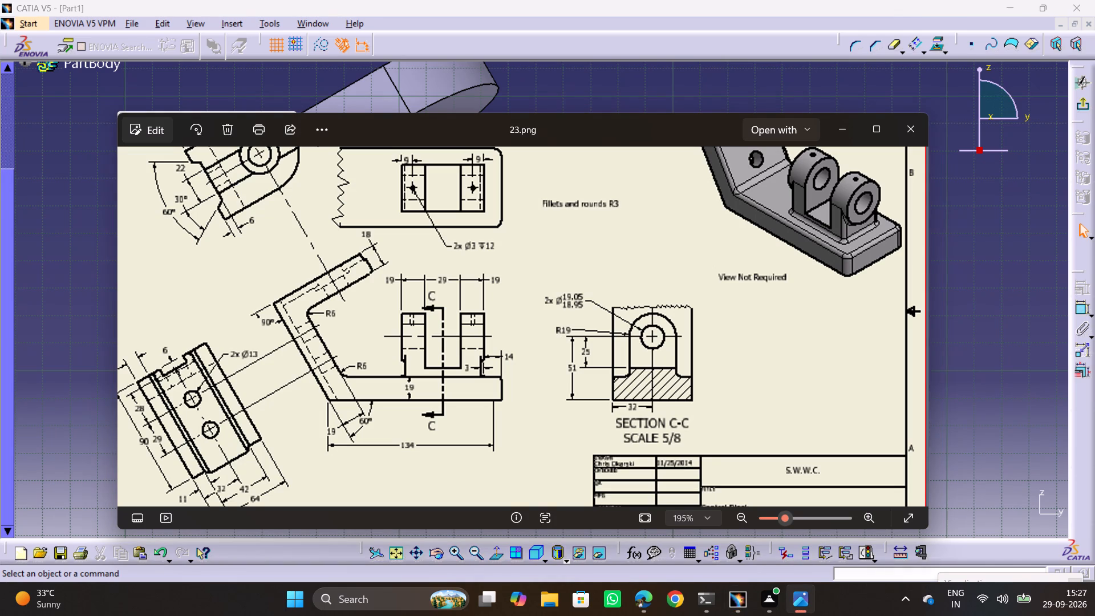
key("alt+Tab")
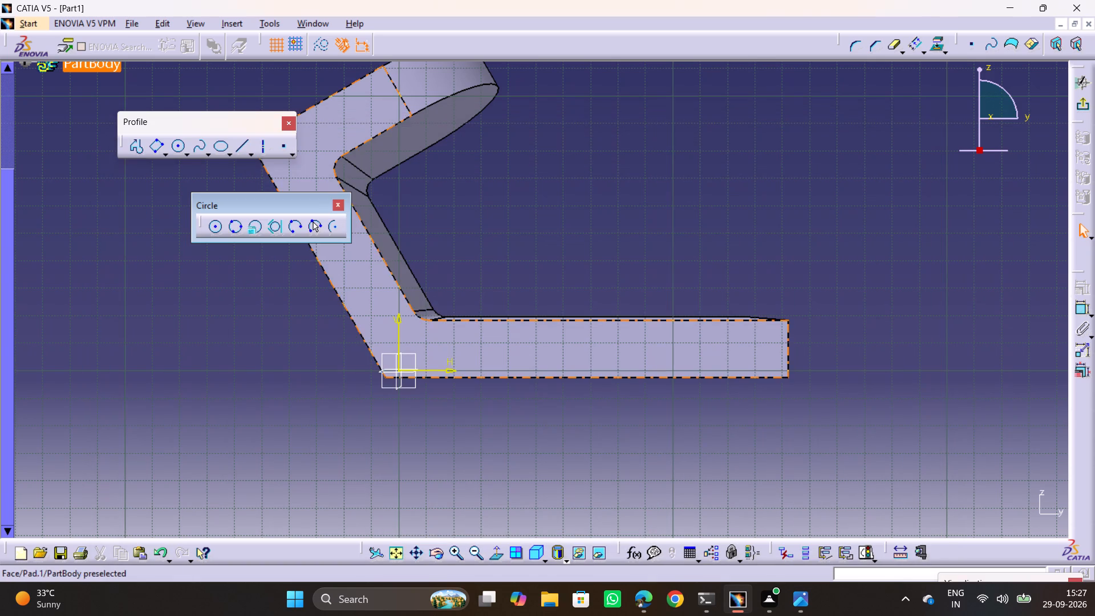
key("alt+Tab")
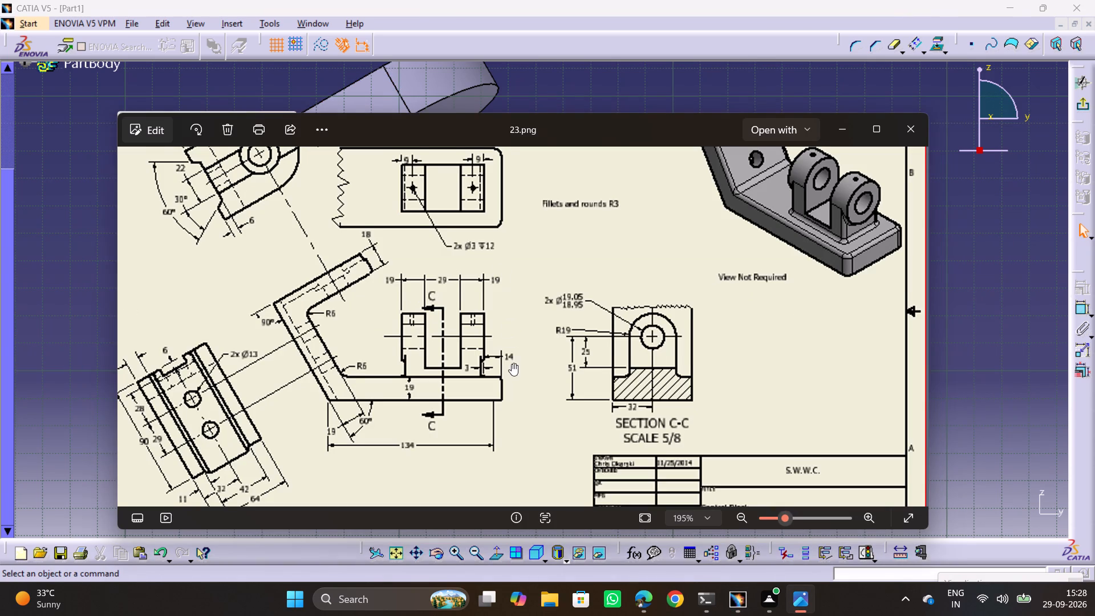
middle_click_drag(513, 366, 510, 335)
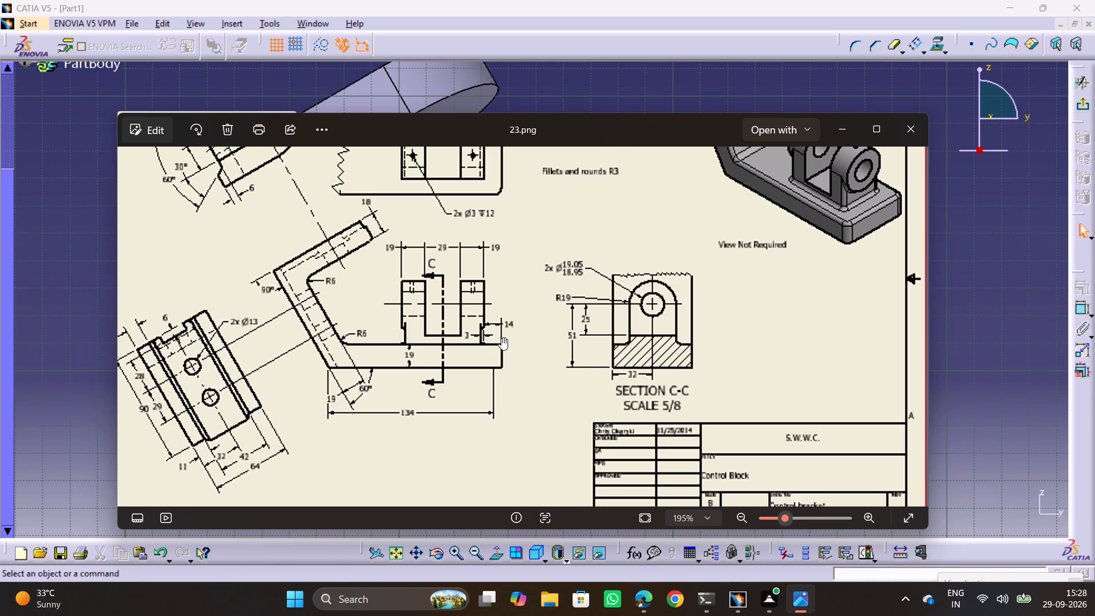
middle_click_drag(854, 204, 851, 215)
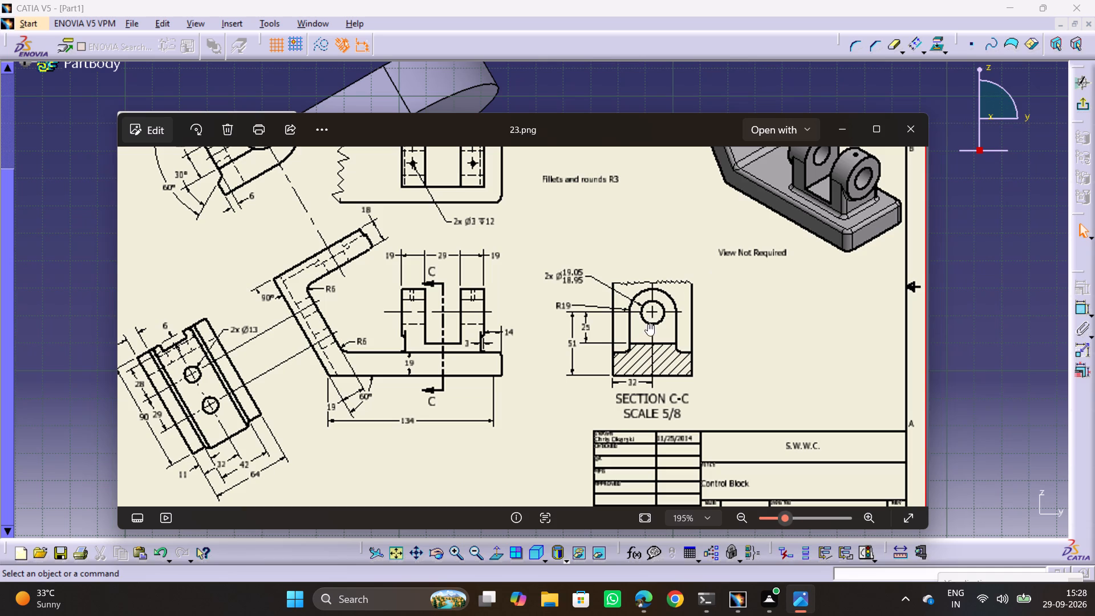
key("alt+Tab")
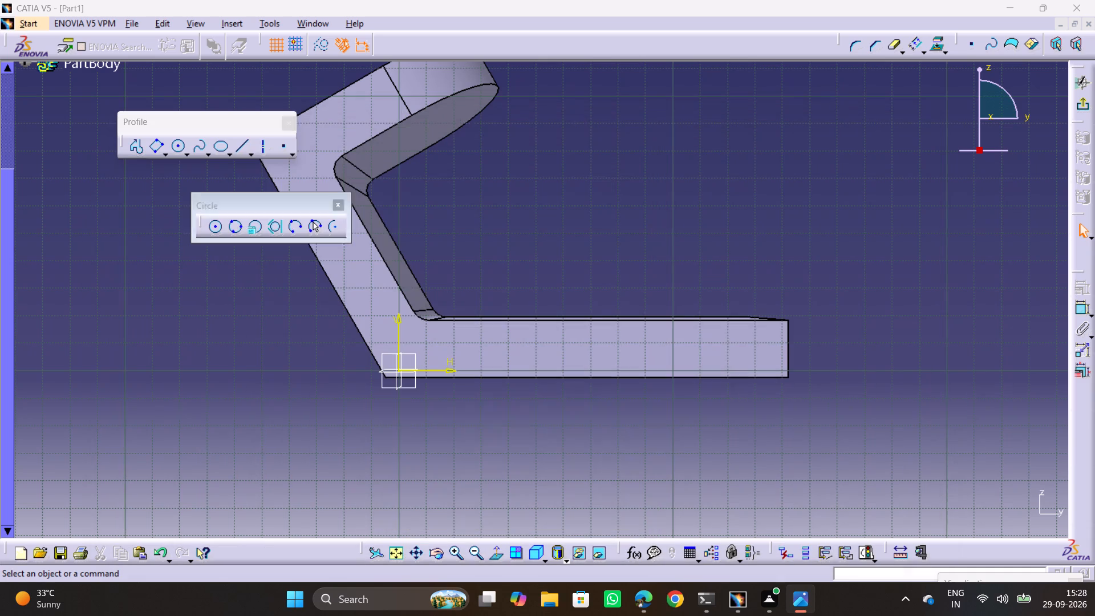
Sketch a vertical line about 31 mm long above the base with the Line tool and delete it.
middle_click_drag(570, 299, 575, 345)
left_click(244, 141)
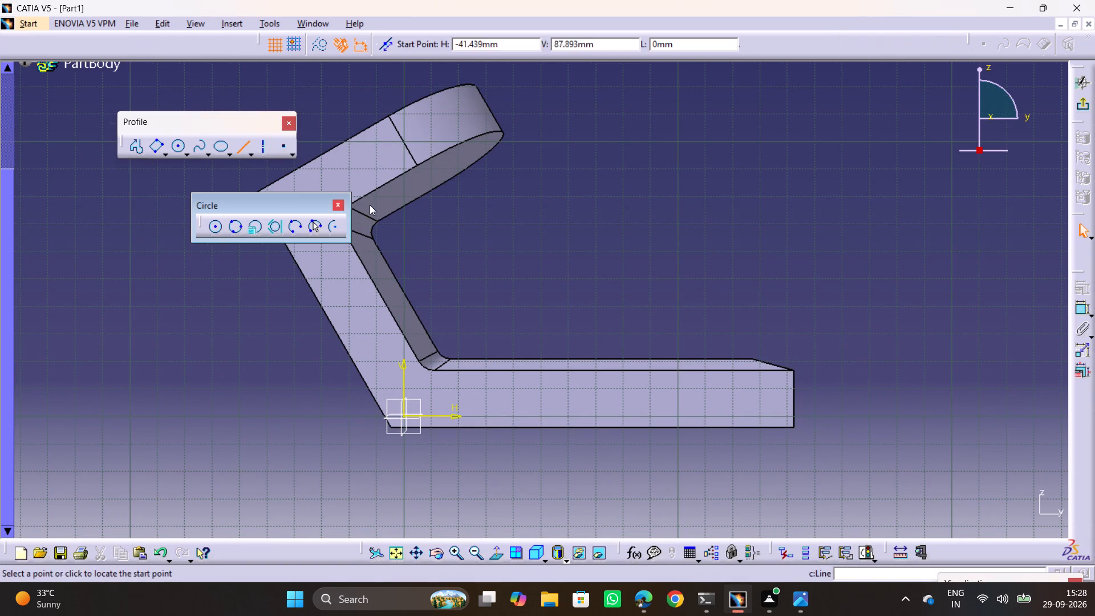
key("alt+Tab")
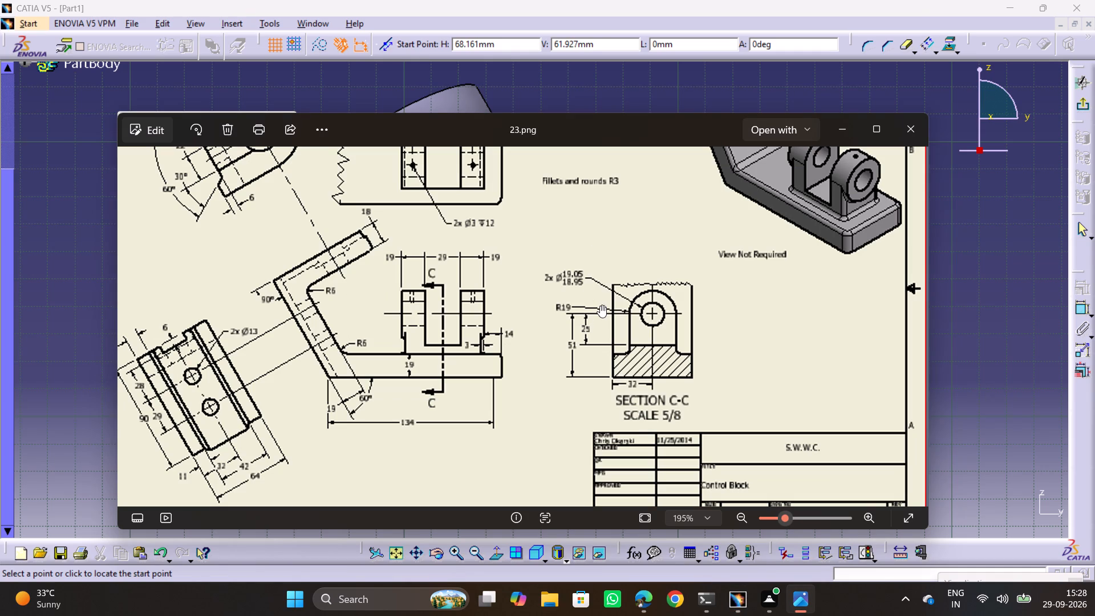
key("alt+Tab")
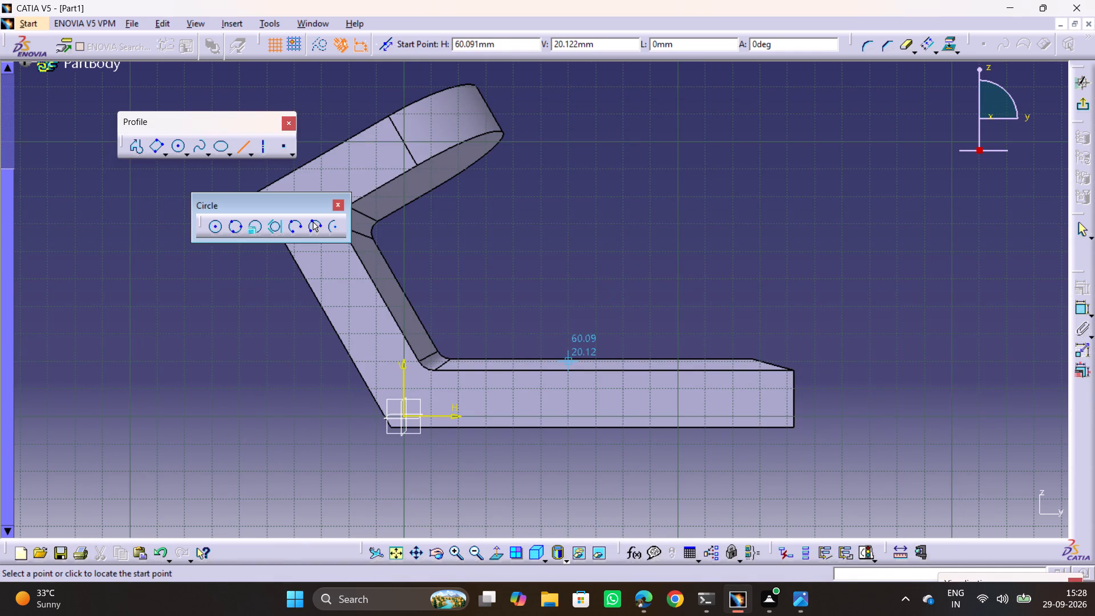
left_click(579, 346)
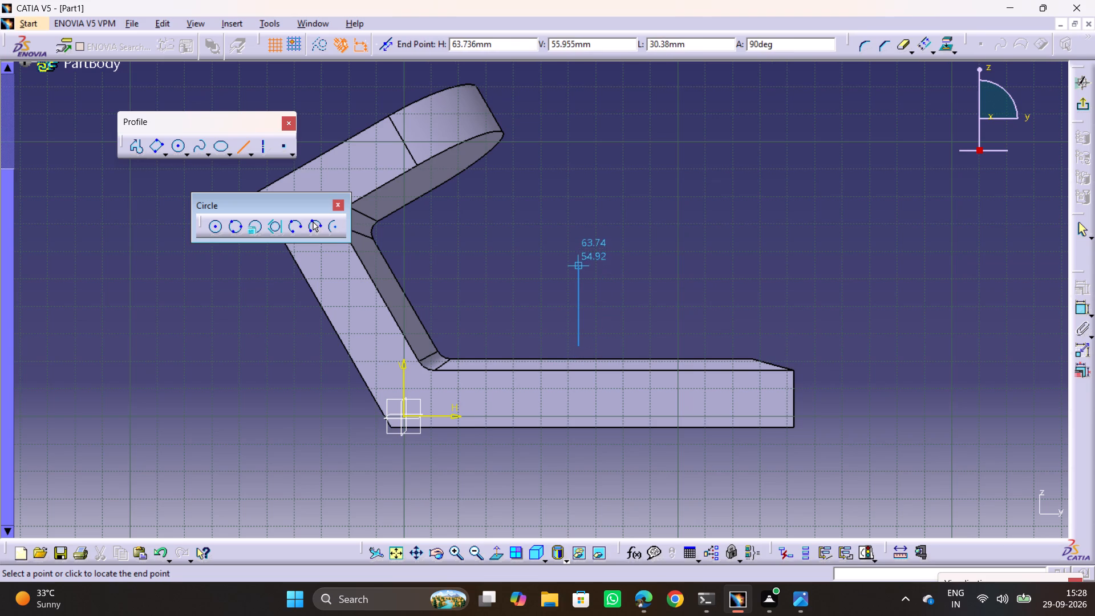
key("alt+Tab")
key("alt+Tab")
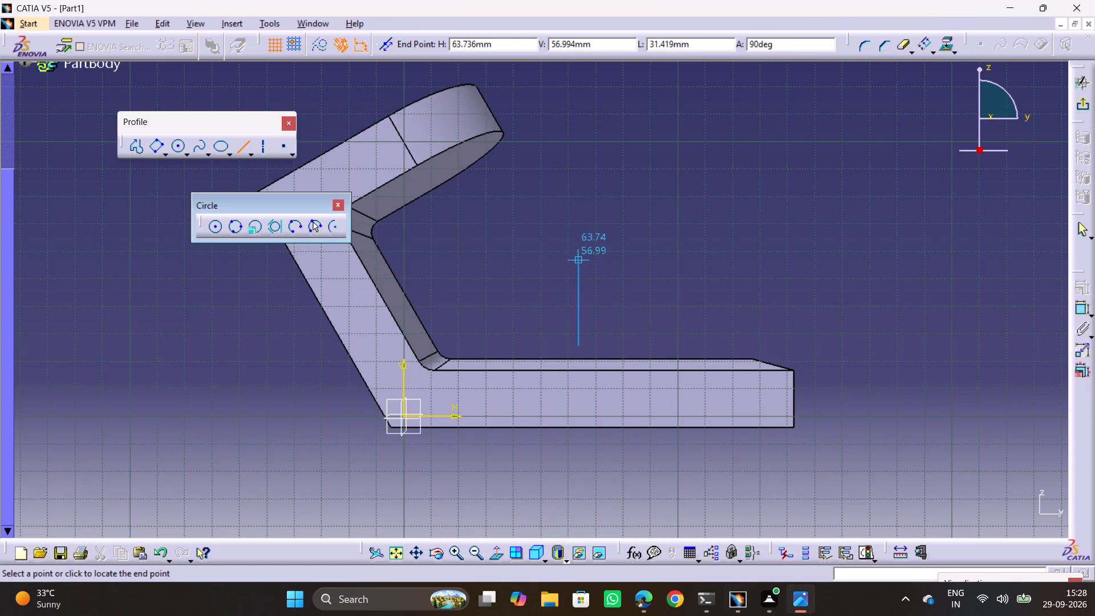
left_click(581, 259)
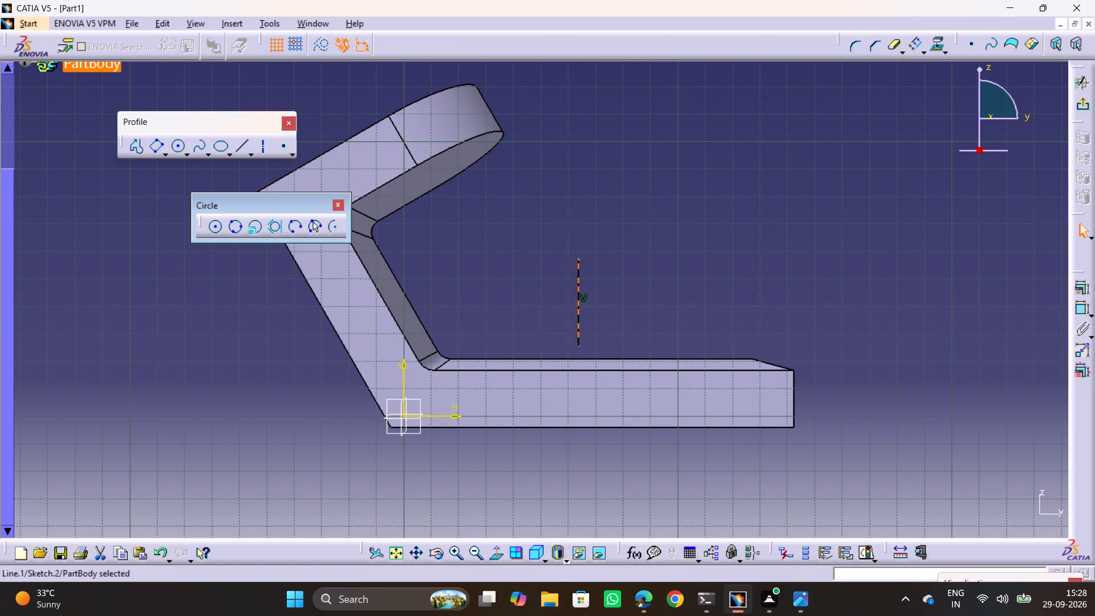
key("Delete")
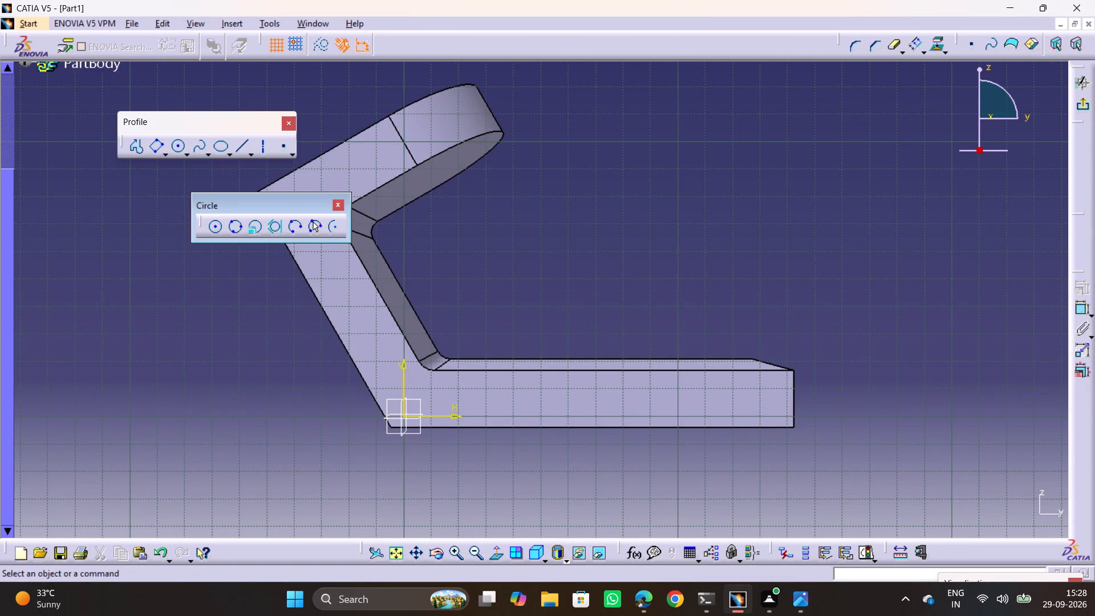
Sketch a closed U-shaped lug profile about 53 mm wide and 50 mm high just above the base with the Profile tool.
left_click(139, 149)
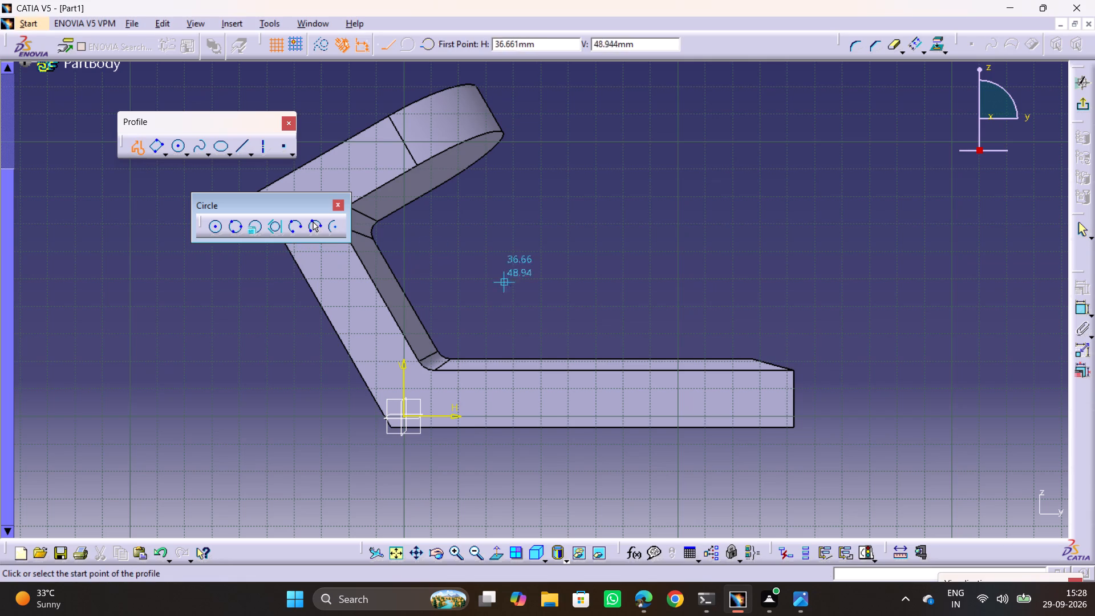
left_click_drag(586, 345, 595, 341)
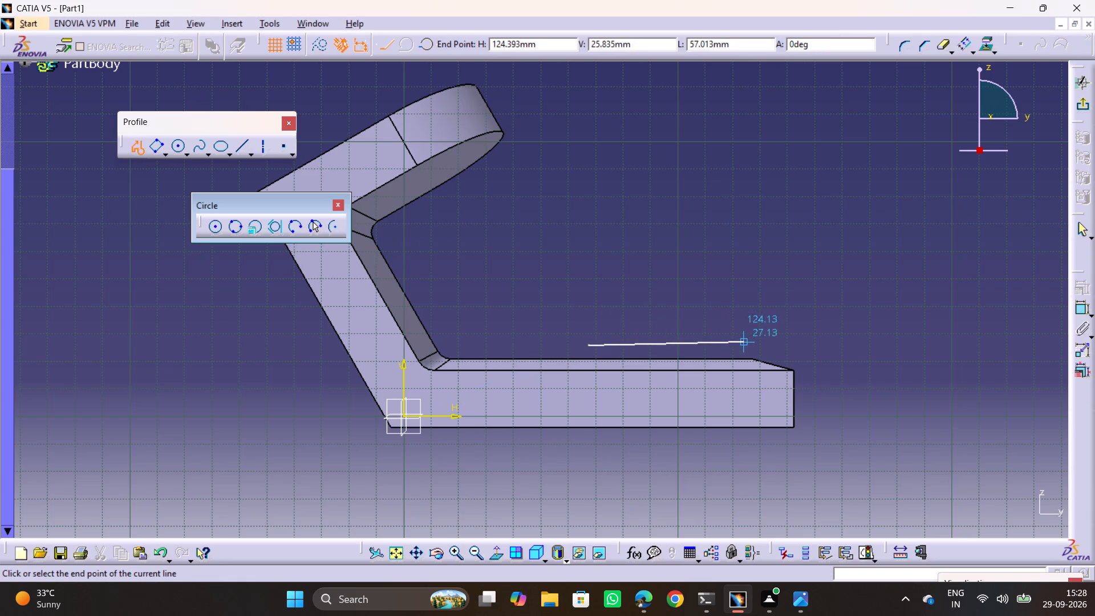
left_click(733, 348)
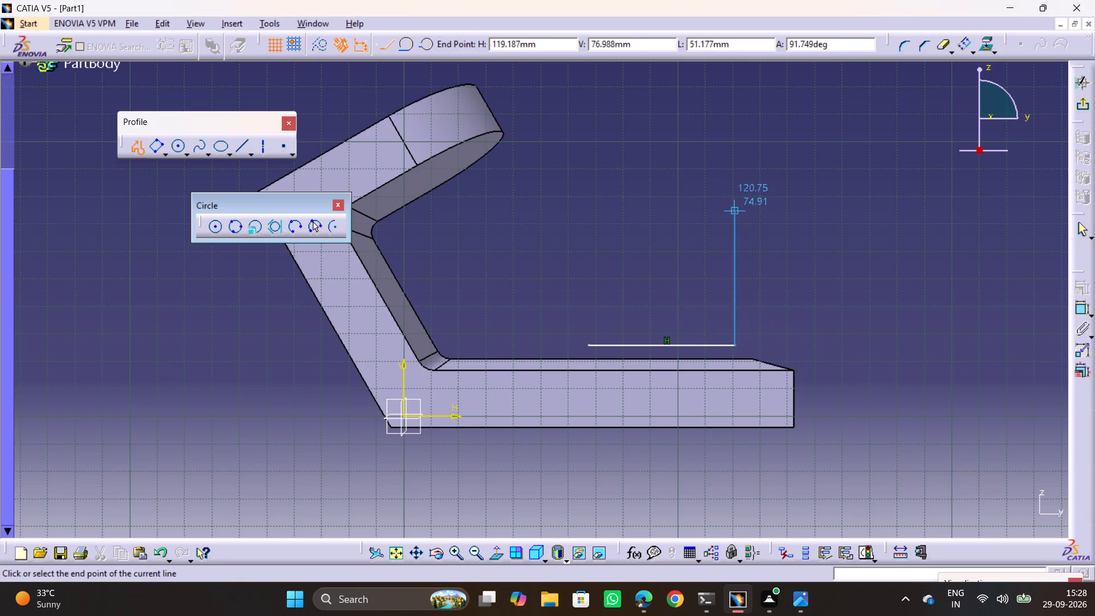
left_click(736, 209)
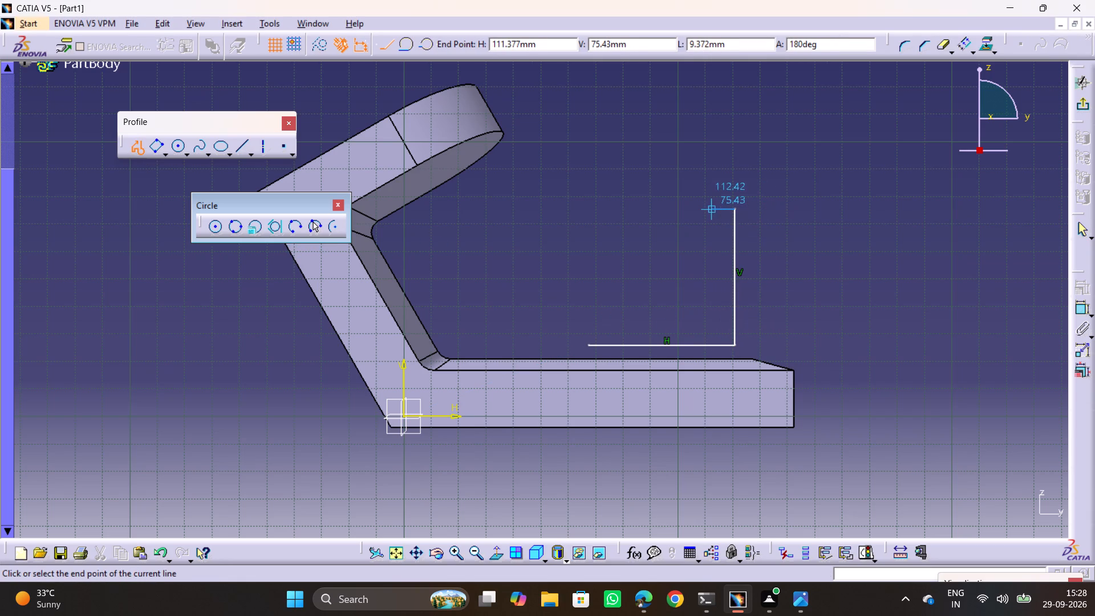
left_click(699, 208)
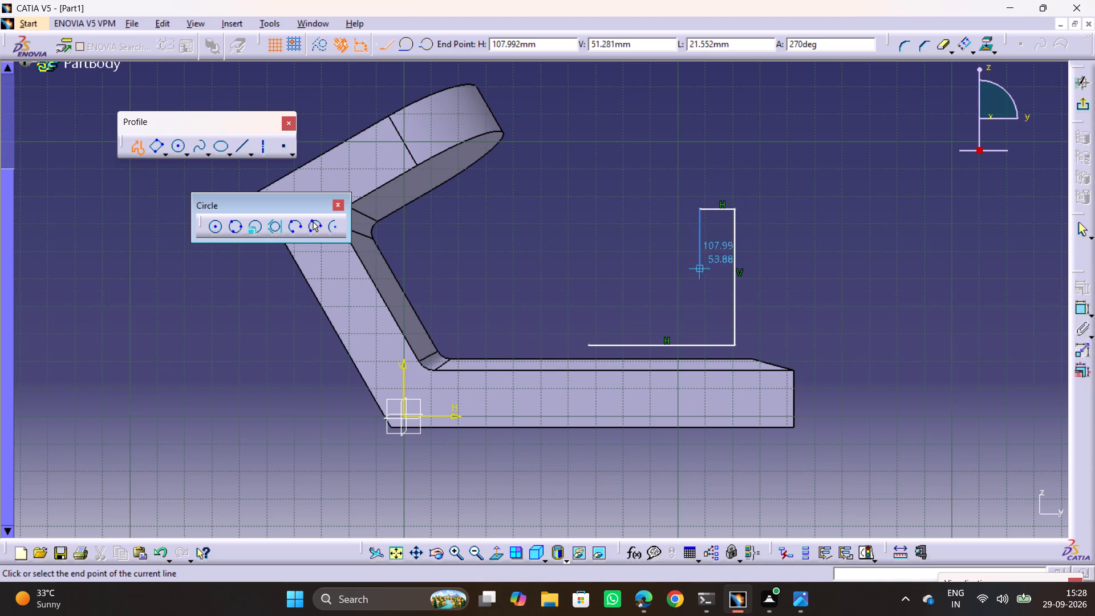
left_click(701, 295)
left_click(628, 297)
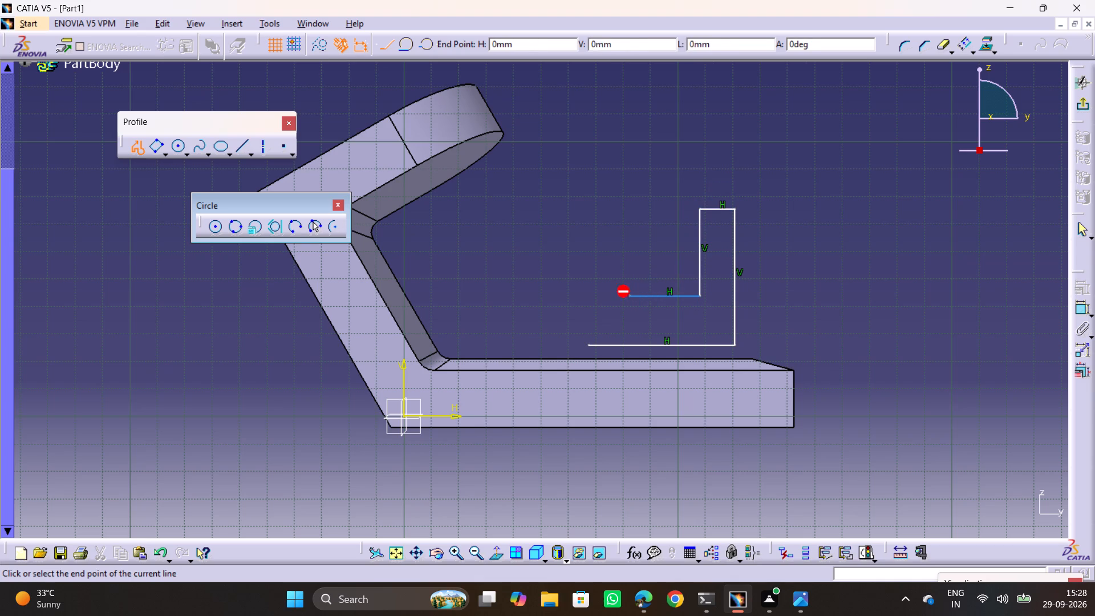
left_click(631, 206)
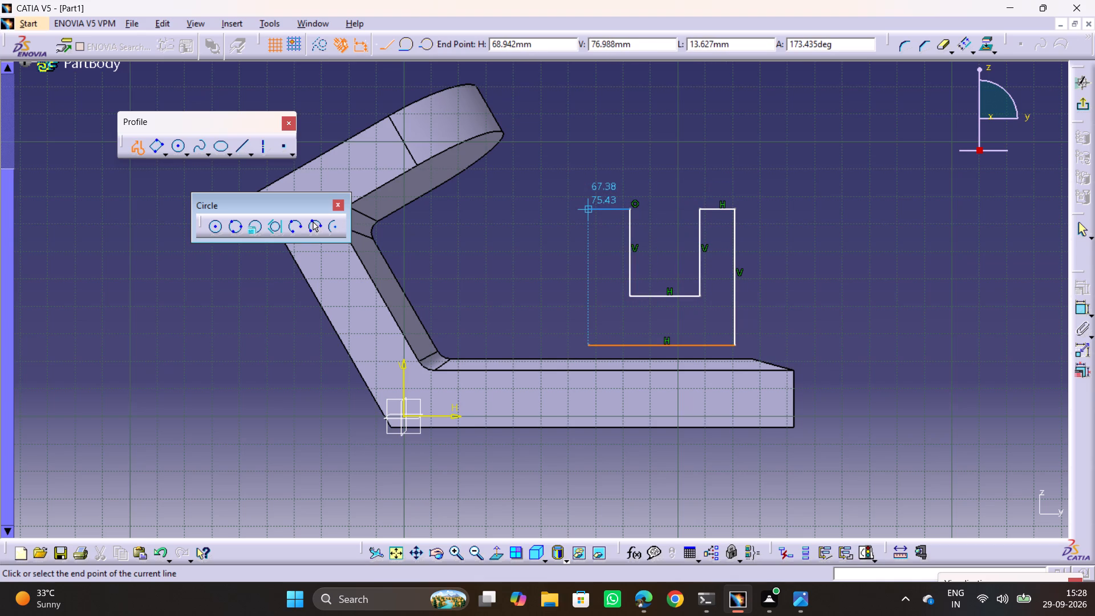
left_click(588, 209)
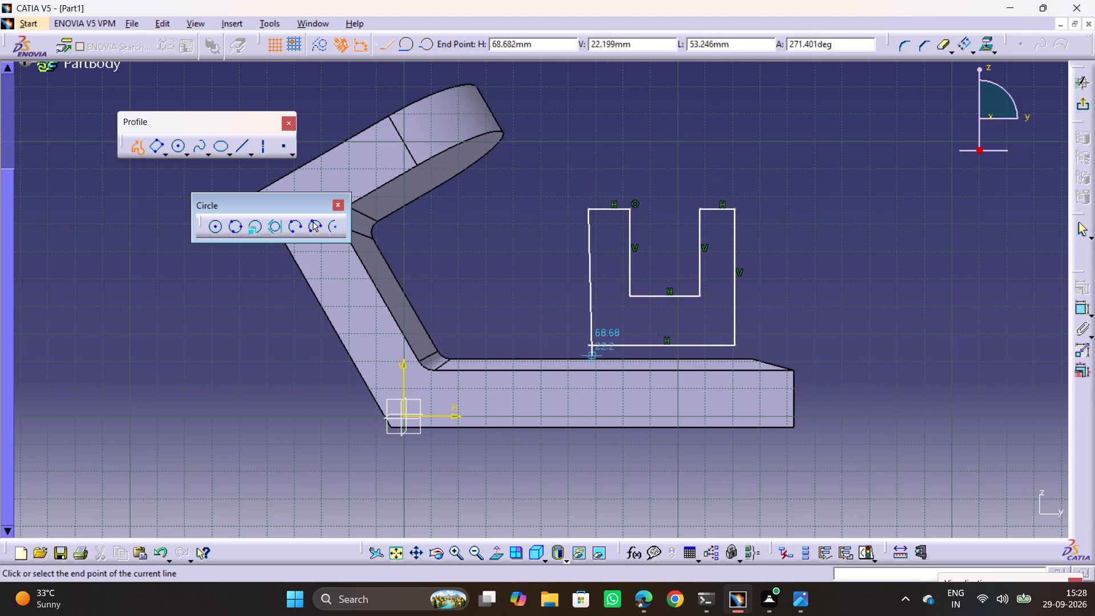
left_click(586, 343)
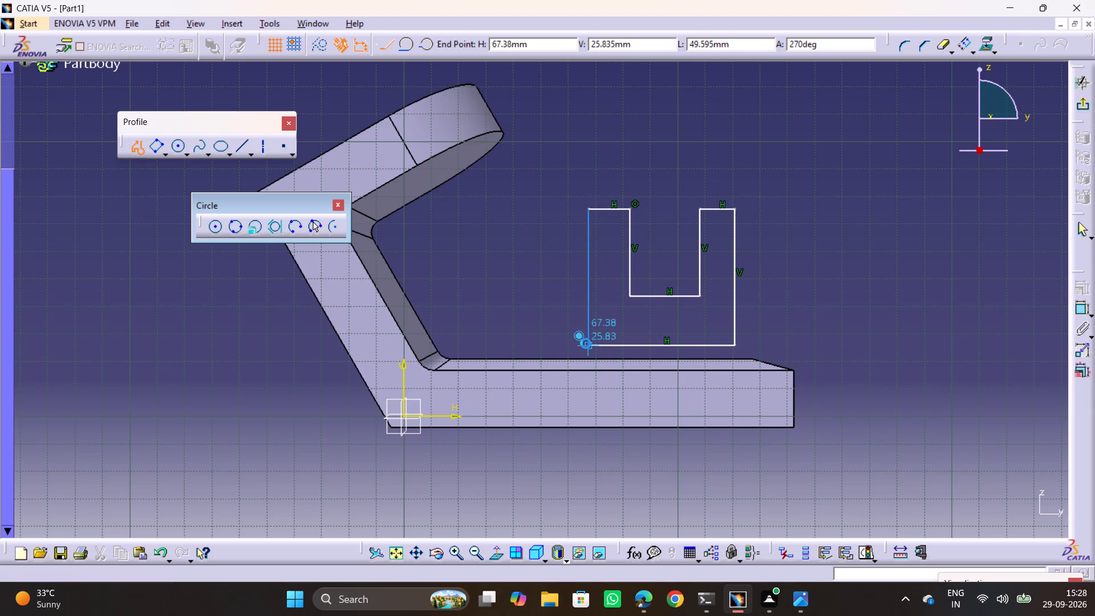
left_click(551, 267)
key("Escape")
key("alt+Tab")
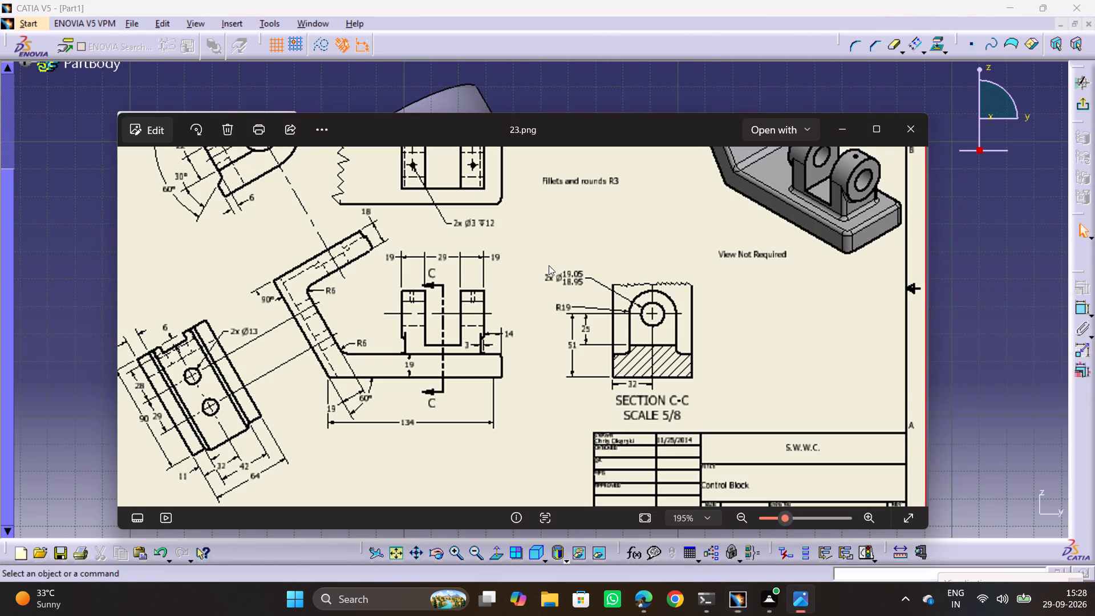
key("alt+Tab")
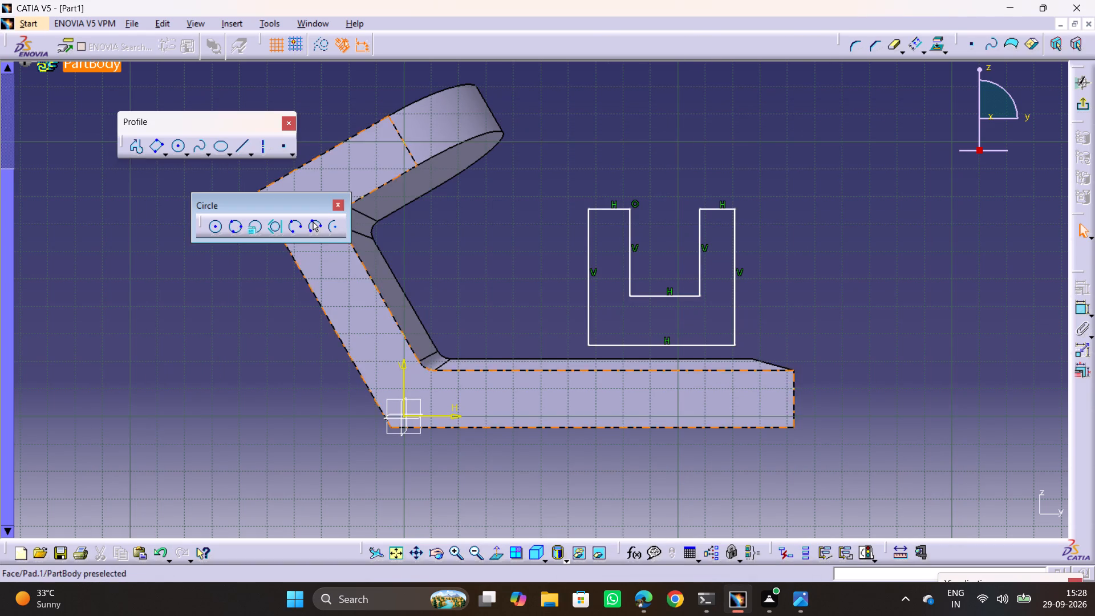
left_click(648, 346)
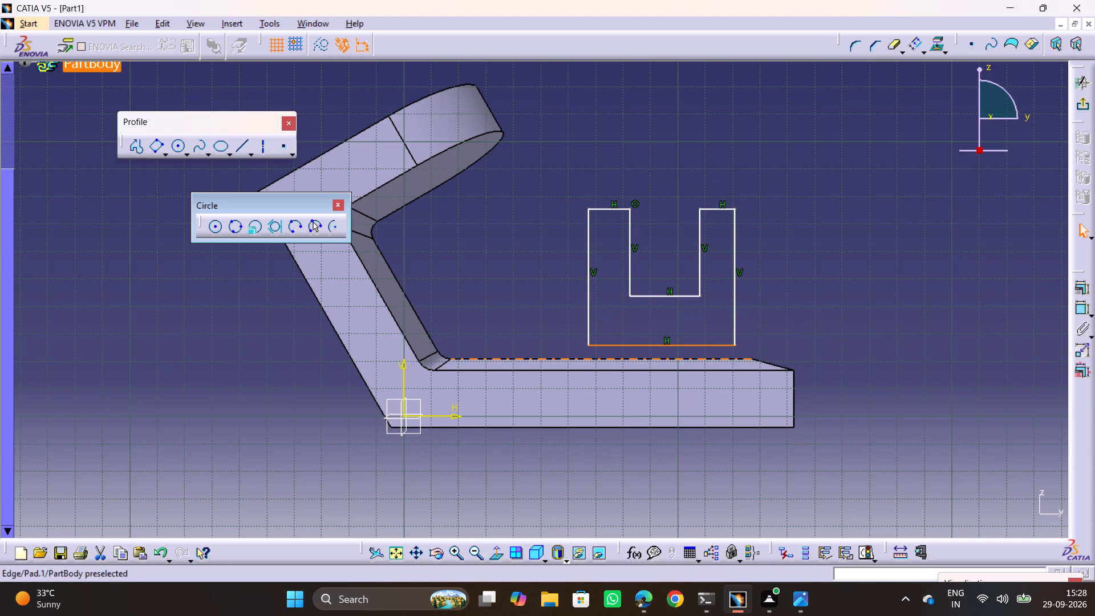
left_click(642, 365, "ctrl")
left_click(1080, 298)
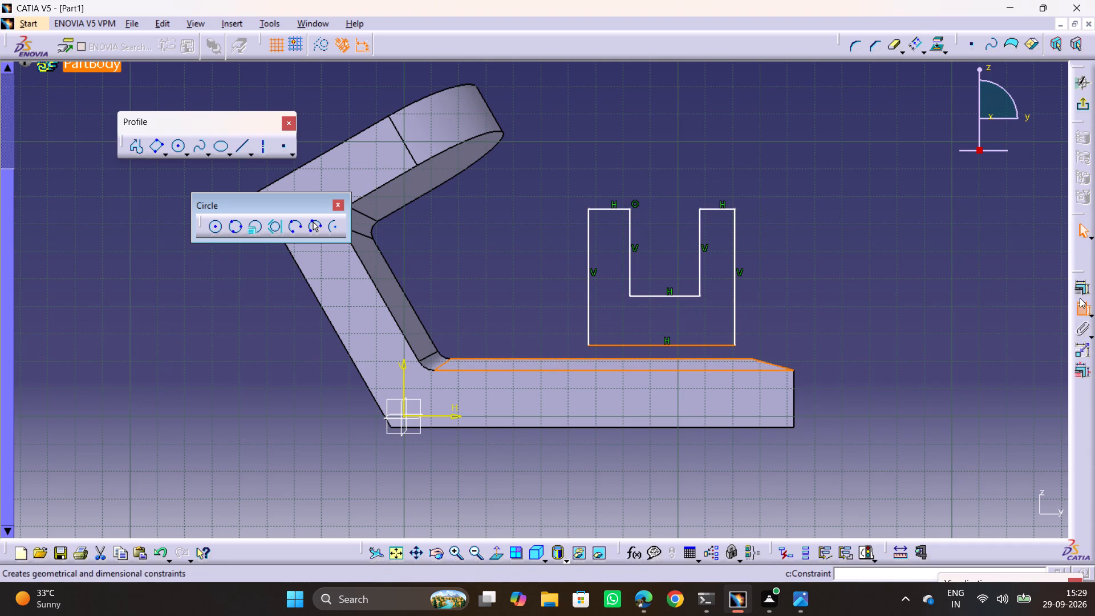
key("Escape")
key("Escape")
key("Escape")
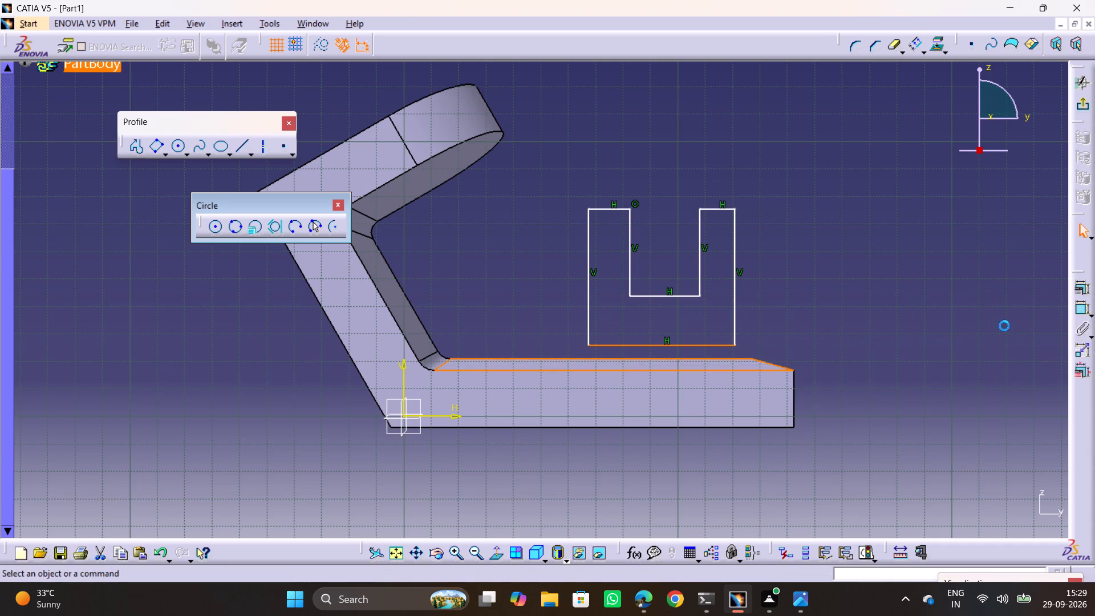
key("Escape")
Constrain the bottom line of the U-shaped profile coincident with the base's upper edge.
left_click(646, 344)
left_click(637, 360, "ctrl")
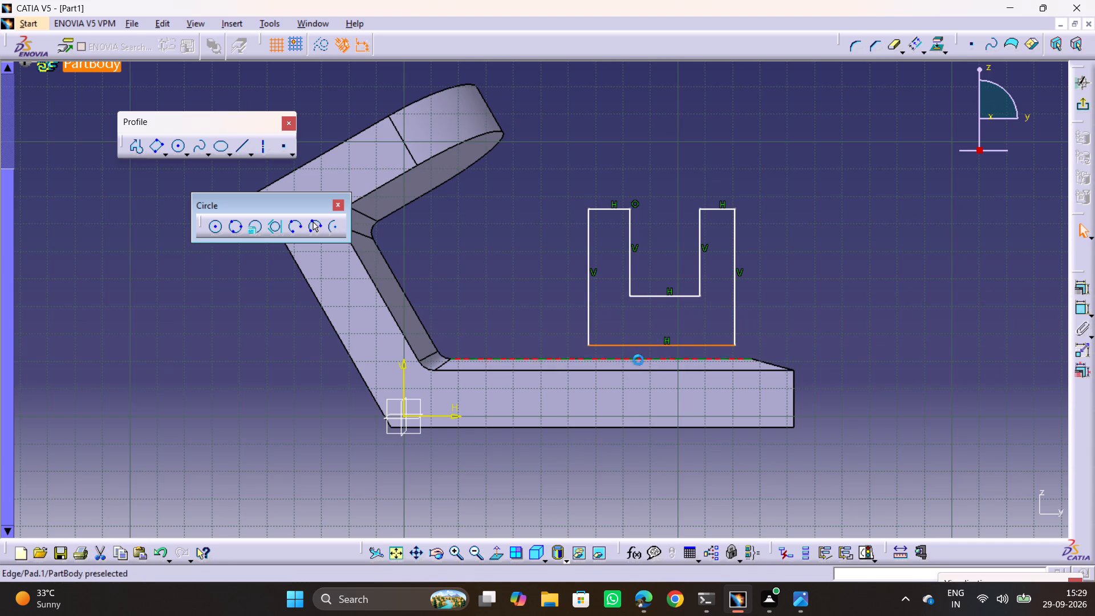
left_click(1077, 282)
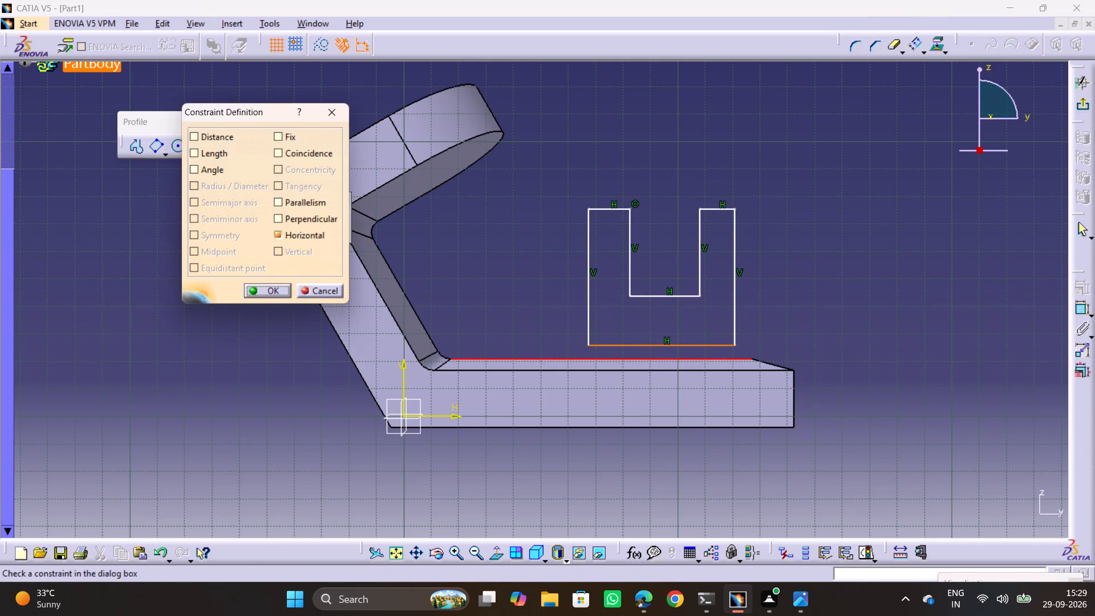
left_click(314, 146)
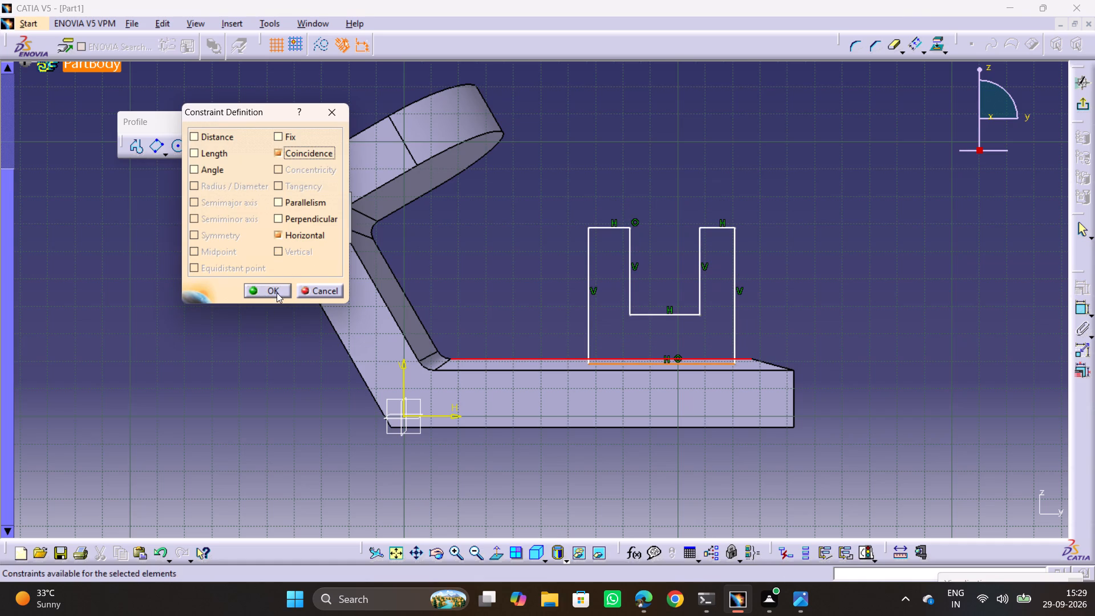
left_click(277, 293)
left_click(778, 193)
key("Escape")
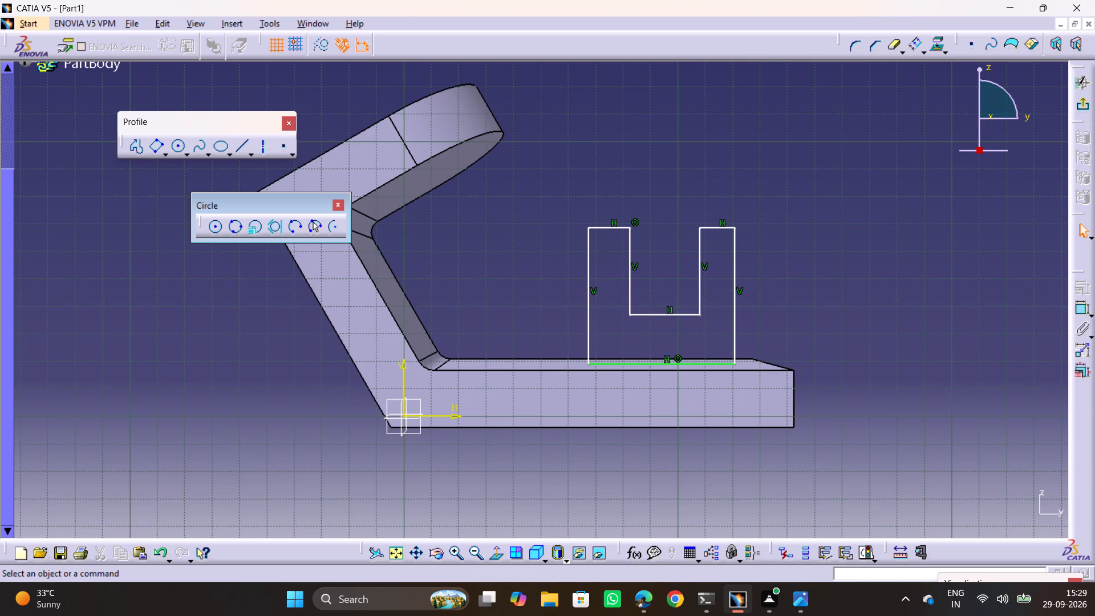
Dimension the gap between the two lugs' inner vertical lines and set it to 29 mm, per drawing 23.png.
key("alt+Tab")
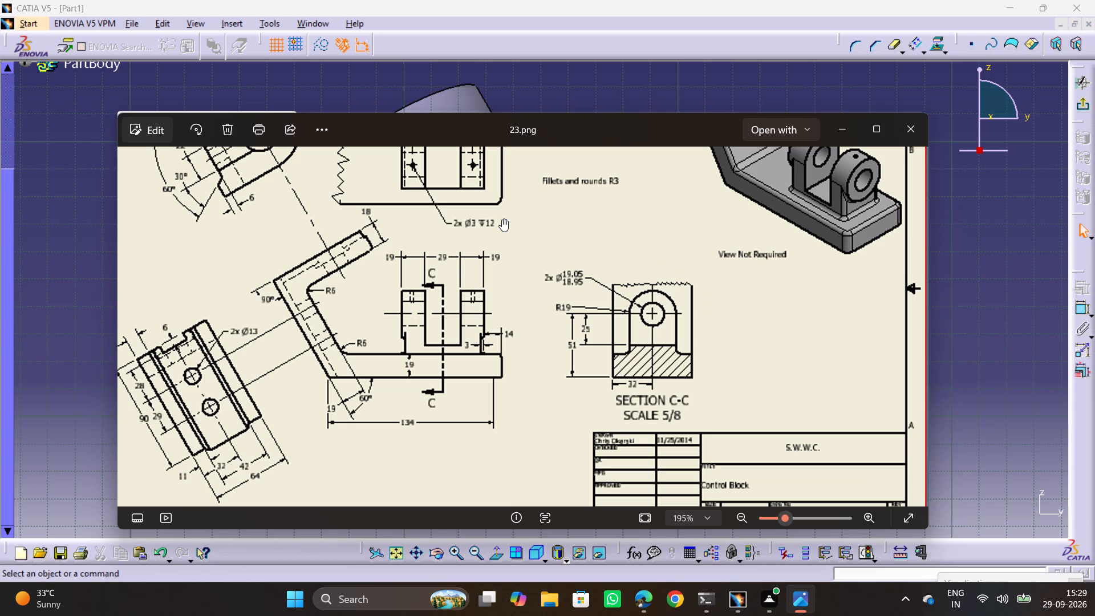
key("alt+Tab")
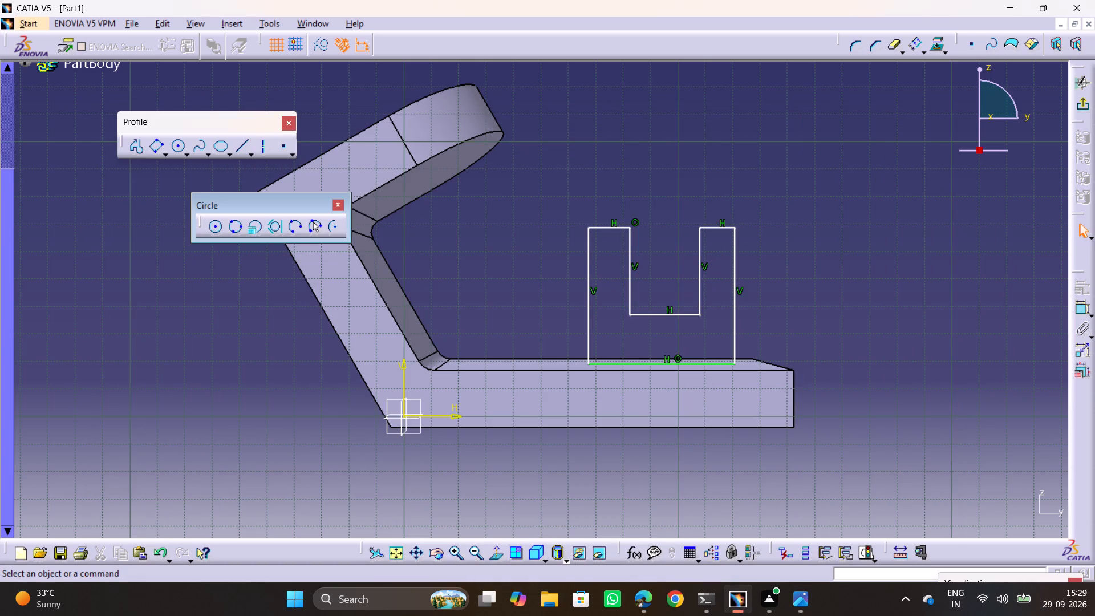
left_click(1080, 313)
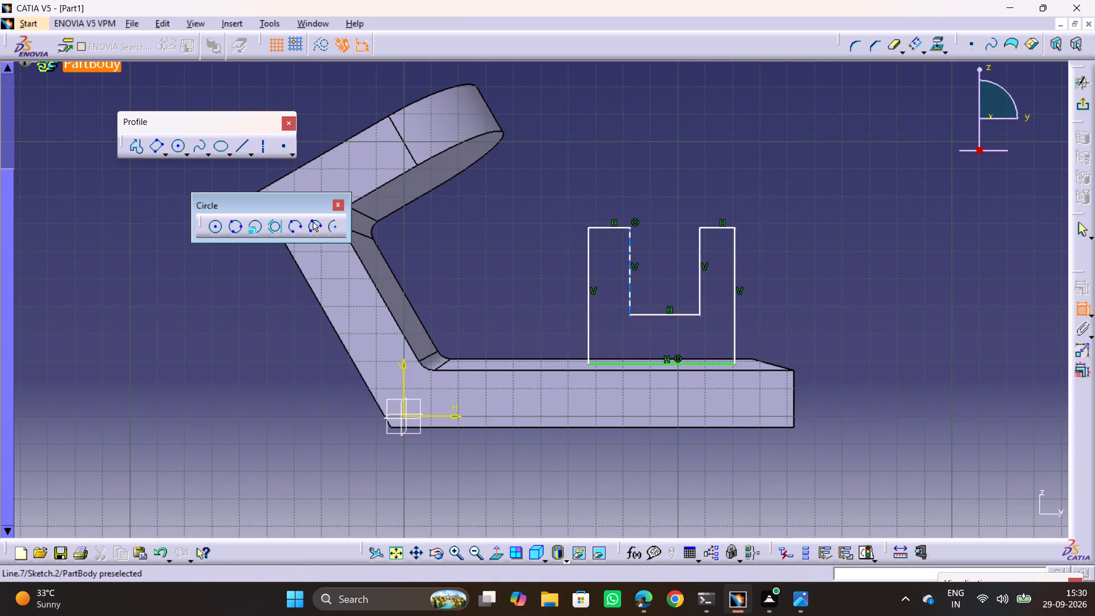
left_click(630, 279)
left_click(700, 282)
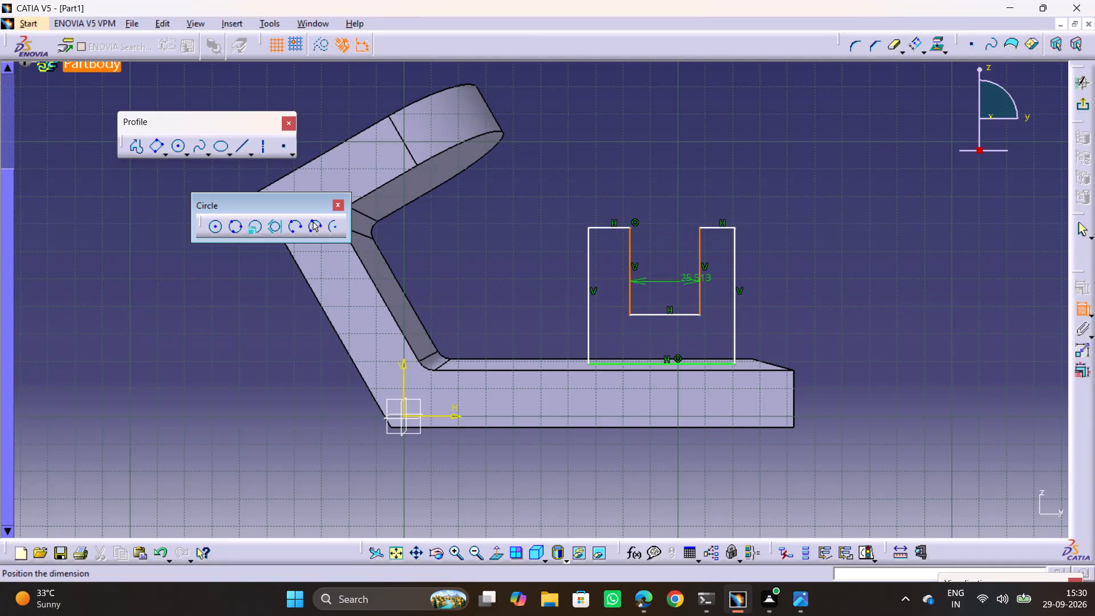
left_click(671, 266)
double_click(669, 264)
type("29")
key("Return")
left_click(777, 311)
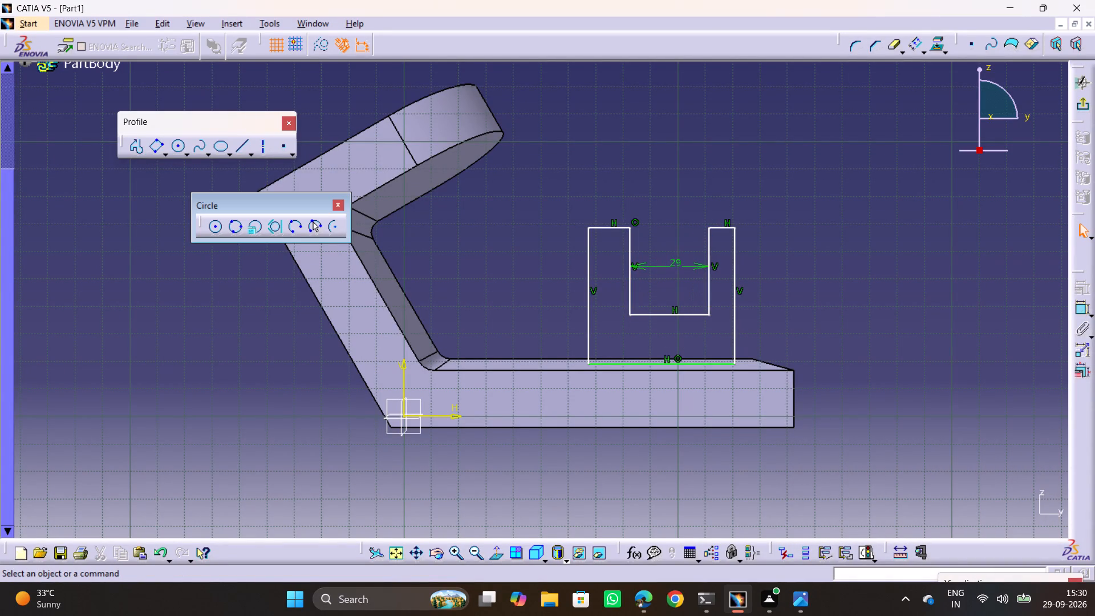
Dimension the top line of the lug nearest the base's free end and set its width to 16 mm.
key("alt+Tab")
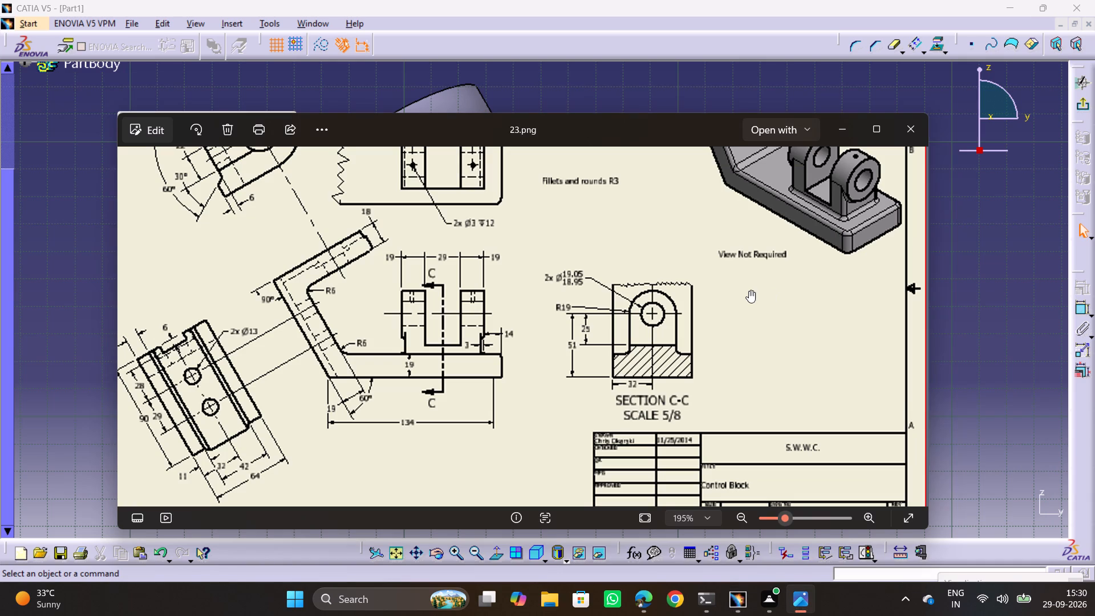
key("alt+Tab")
left_click(1079, 311)
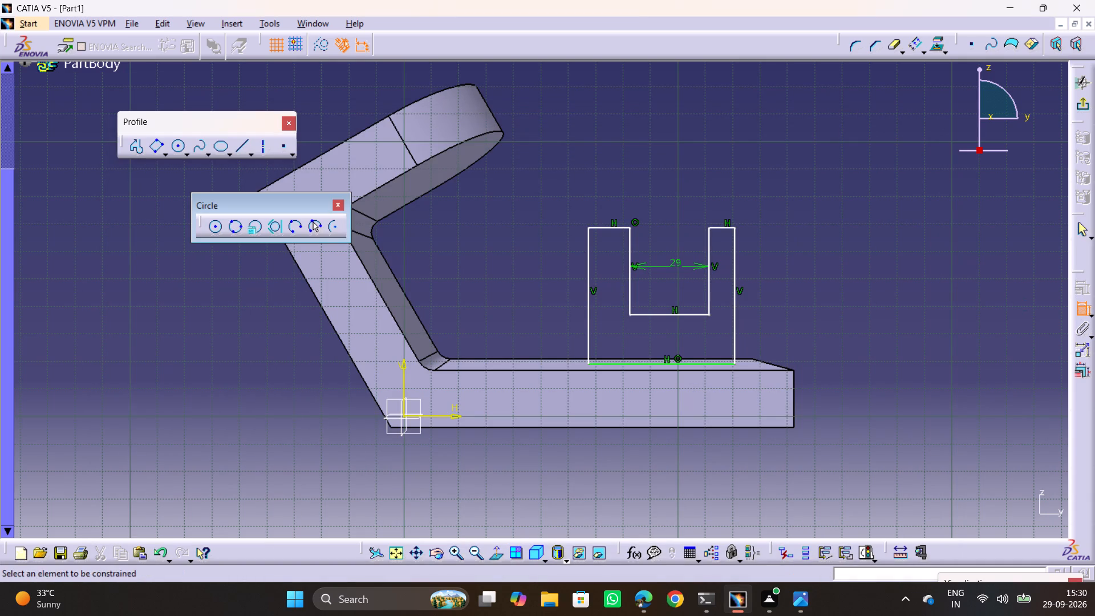
left_click(718, 227)
left_click(719, 197)
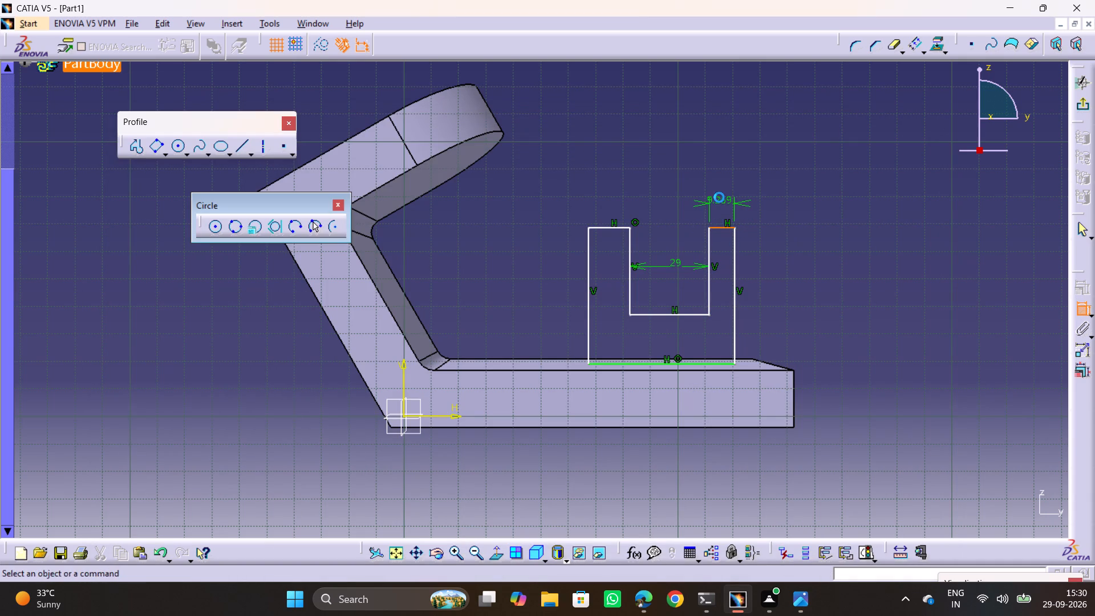
double_click(720, 202)
type("16")
key("Return")
Dimension the top line of the lug nearest the inclined arm and set its width to 16 mm.
left_click(614, 228)
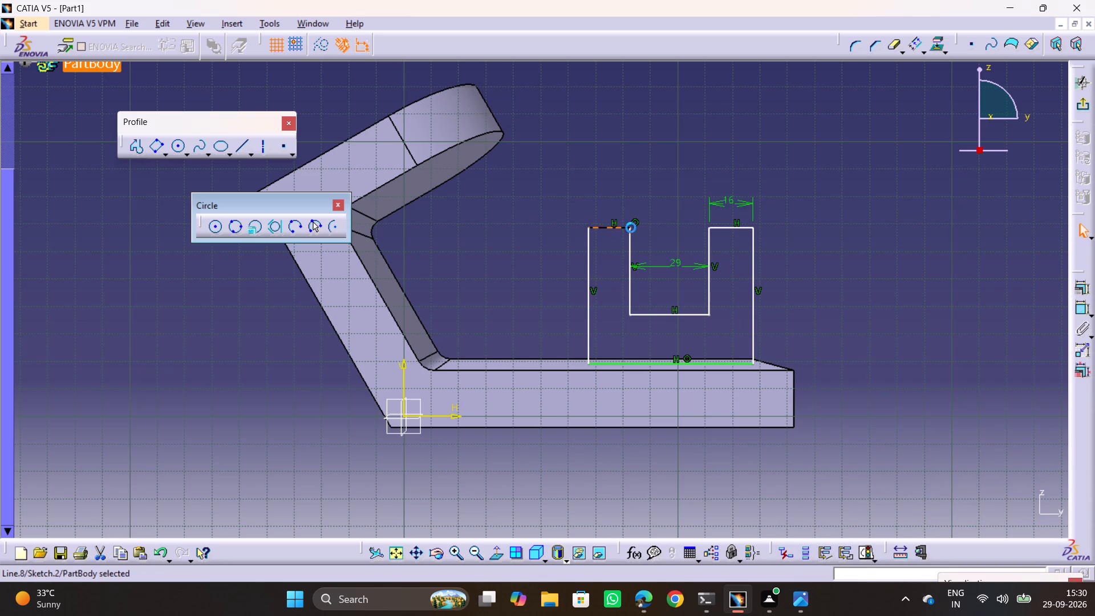
left_click(1085, 308)
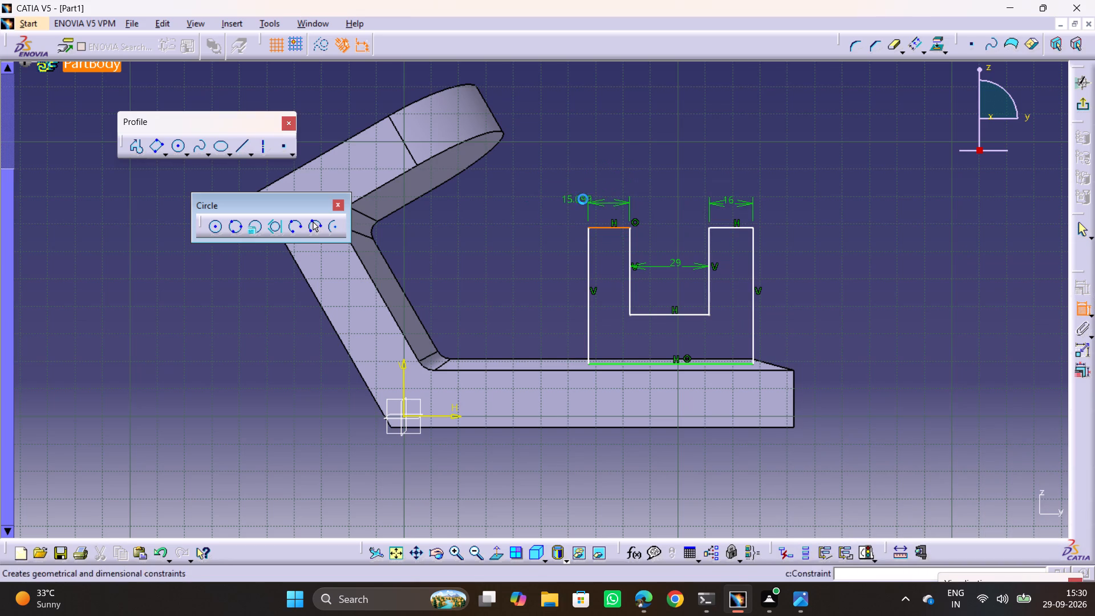
left_click(606, 195)
double_click(610, 187)
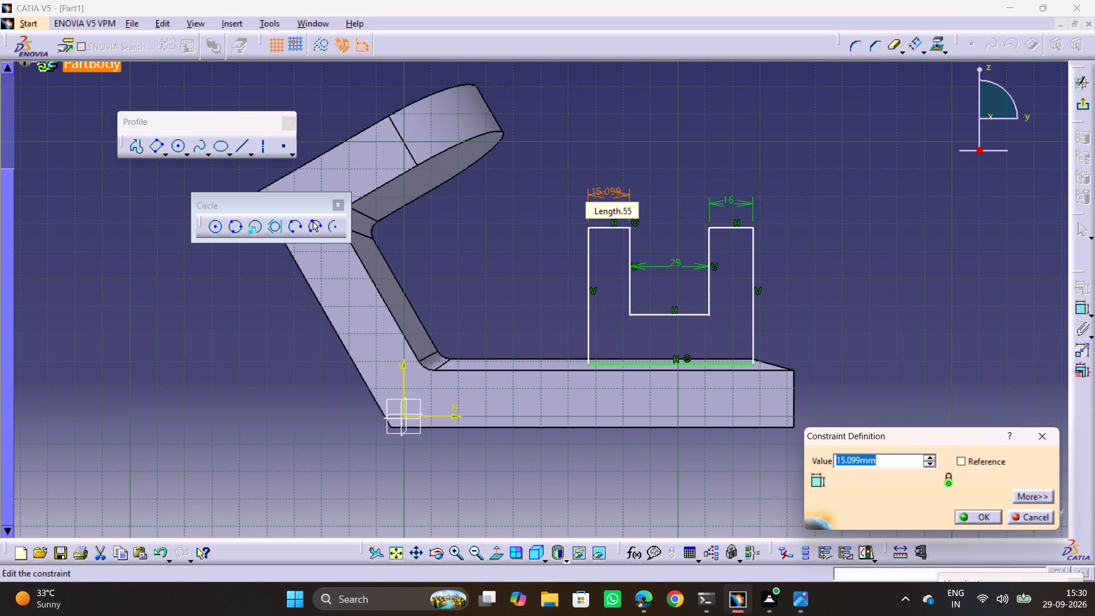
type("16")
key("Return")
left_click(798, 145)
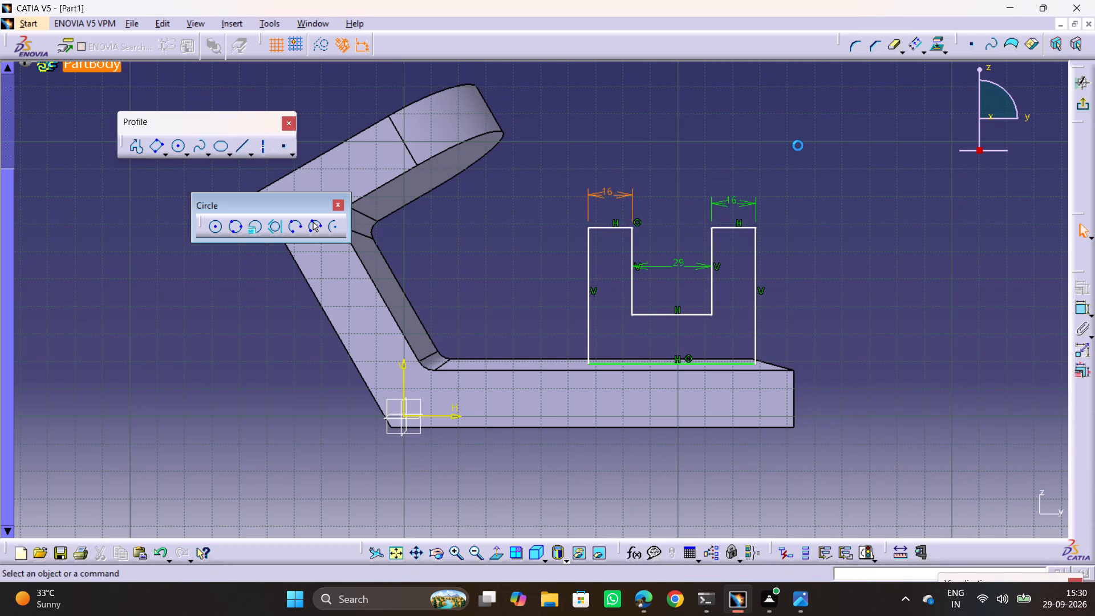
Dimension the lug's outer vertical line from the base's free end edge and set the offset to 14 mm, per drawing 23.png.
key("alt+Tab")
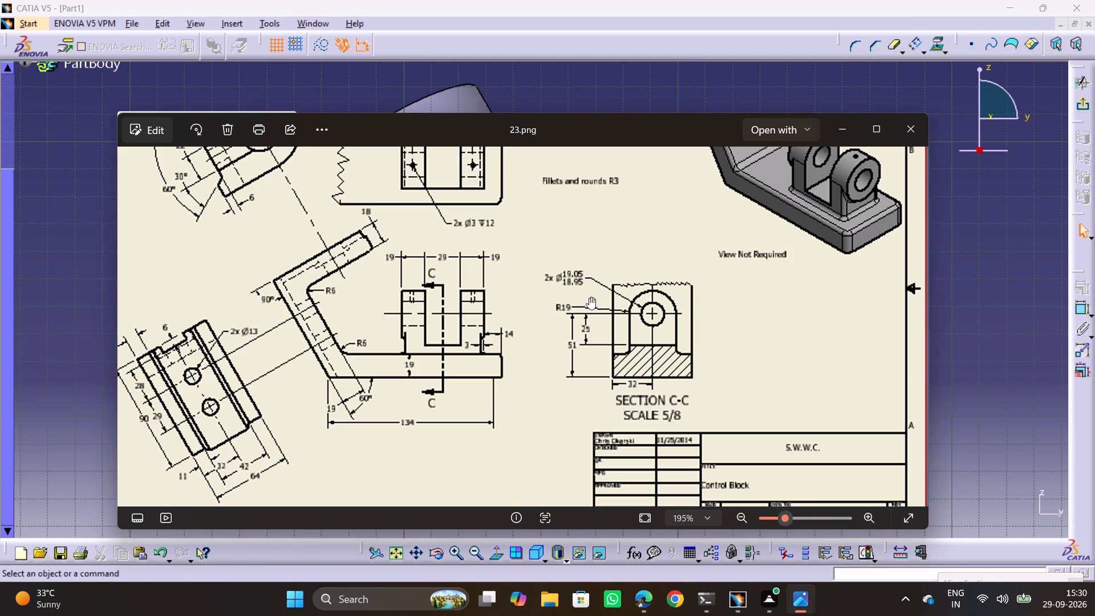
key("alt+Tab")
key("alt+Tab")
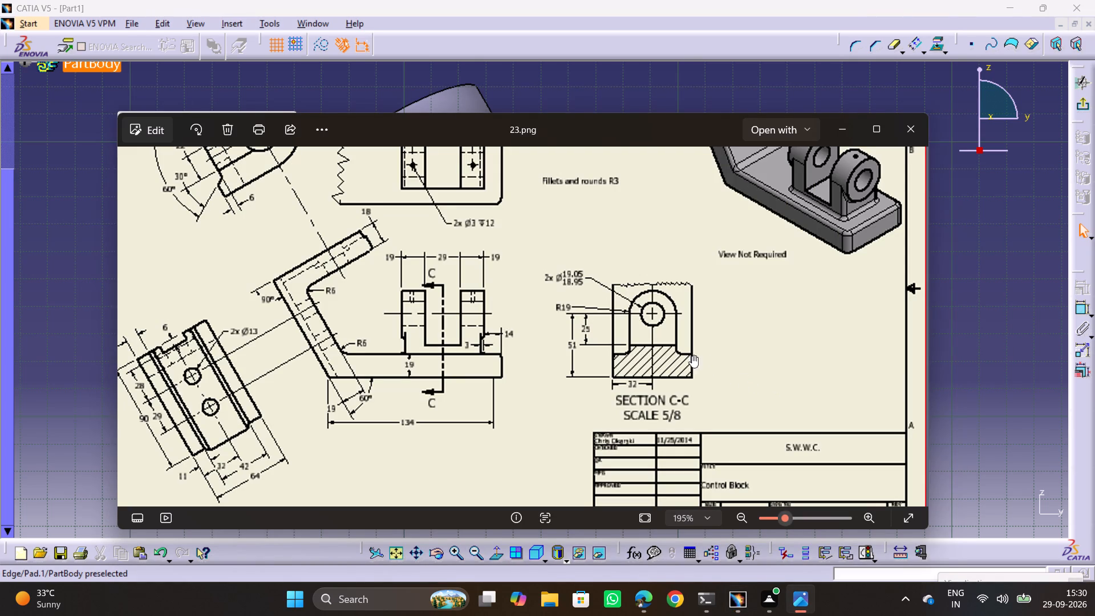
key("alt+Tab")
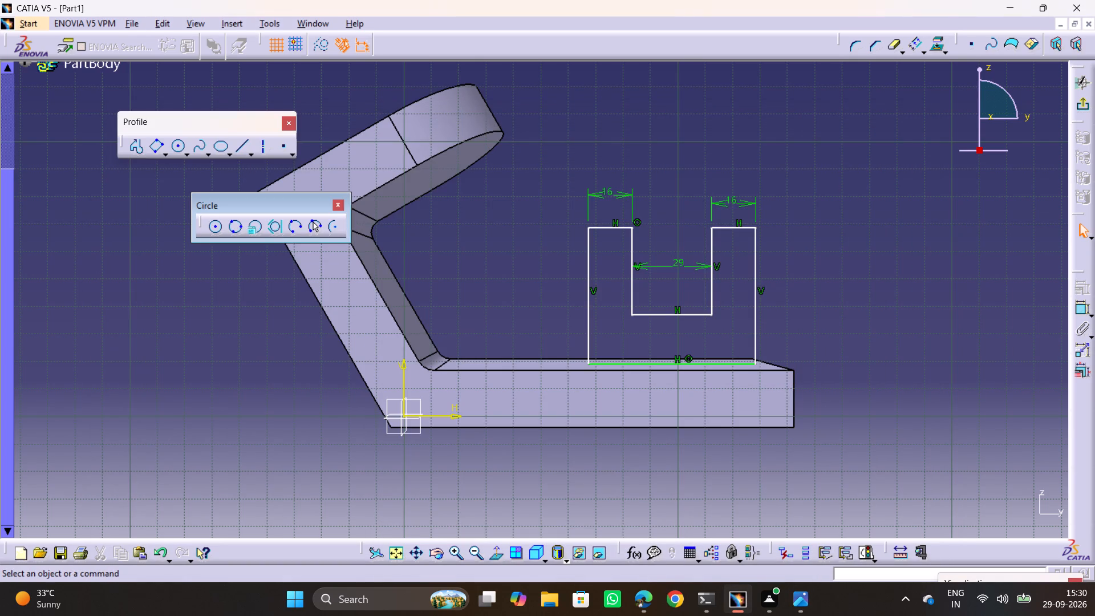
left_click(1085, 314)
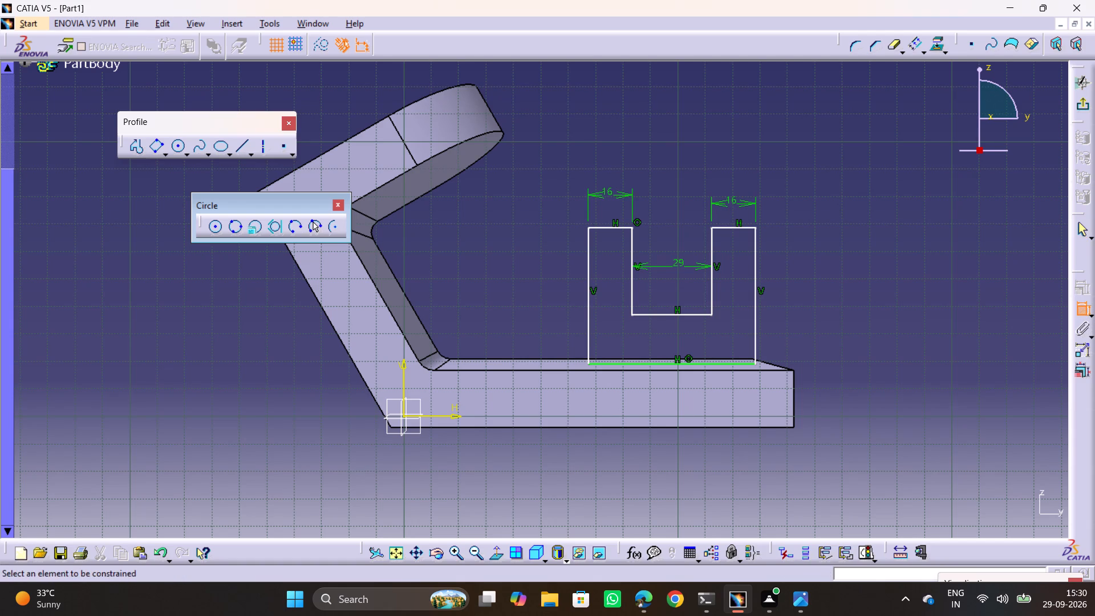
left_click(756, 339)
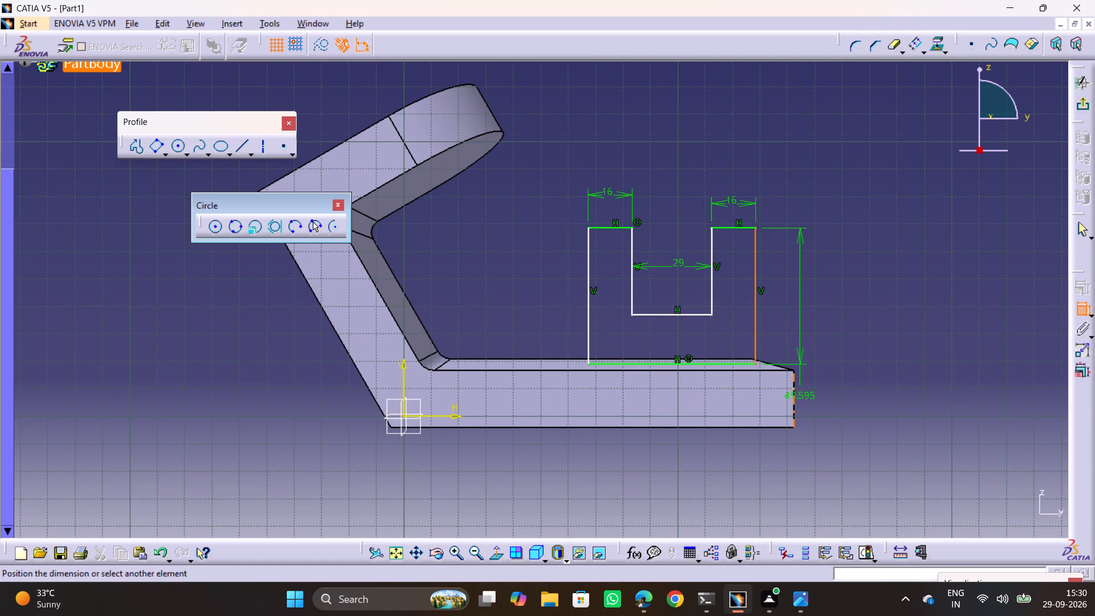
left_click(791, 410)
left_click(778, 329)
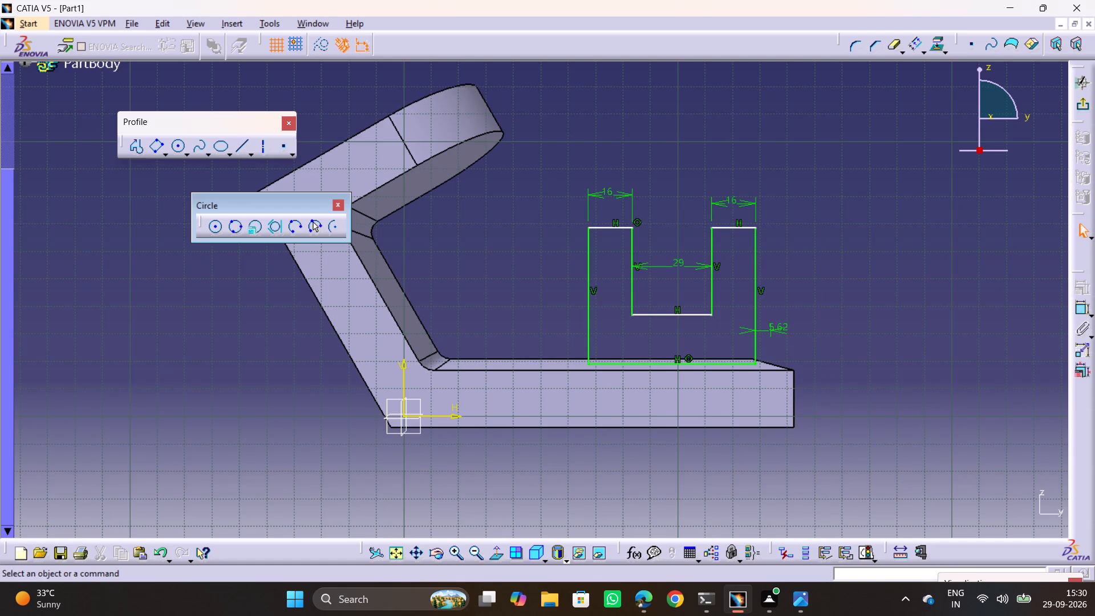
middle_click_drag(707, 353, 638, 387)
left_click_drag(682, 359, 651, 384)
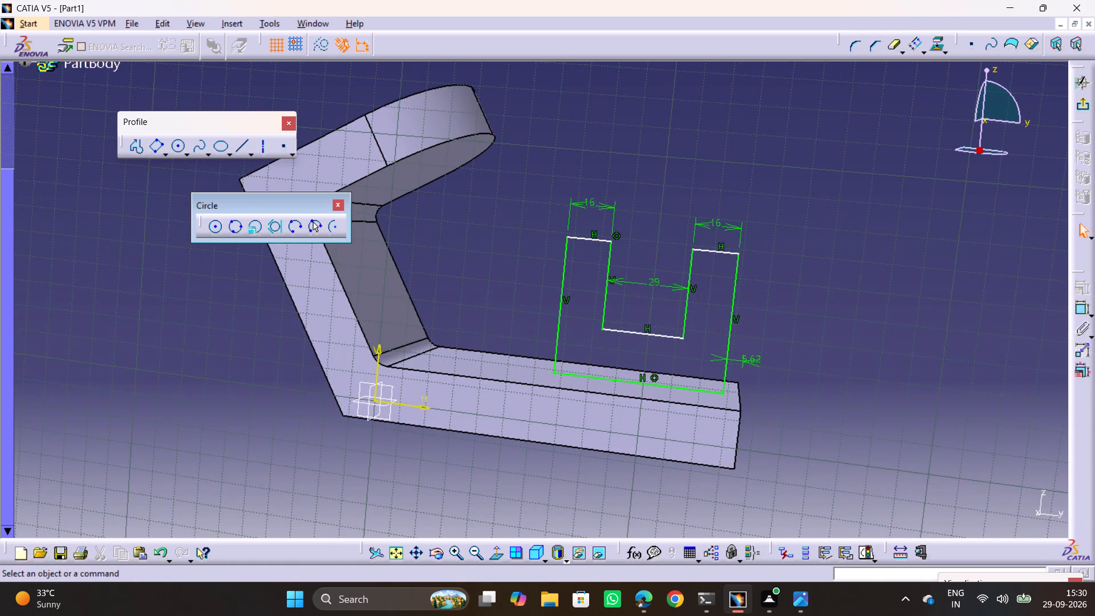
left_click(752, 359)
left_click(752, 359)
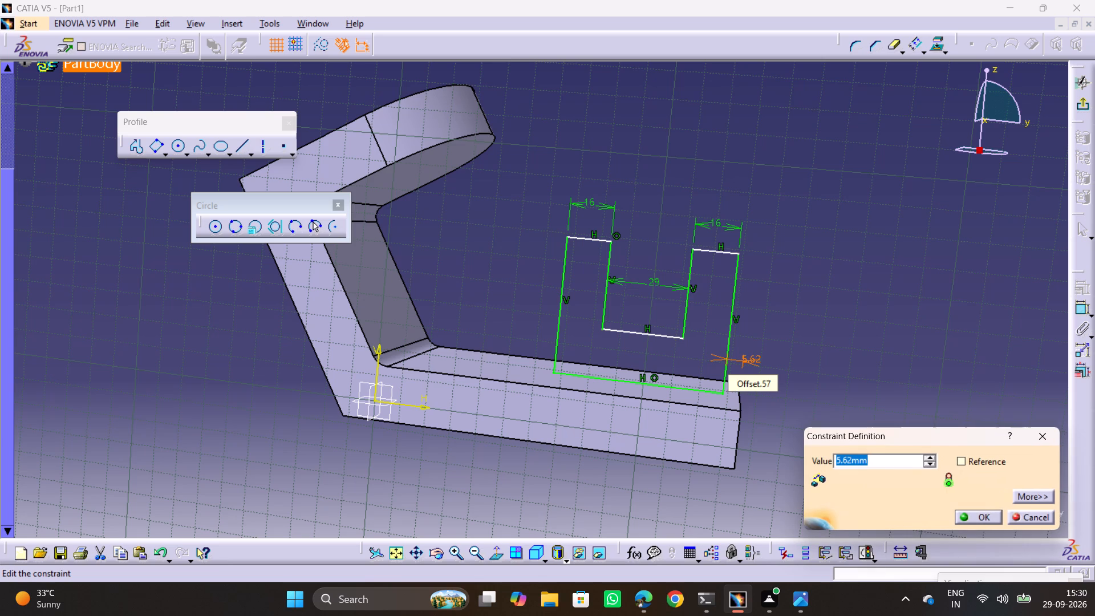
type("14")
key("Return")
left_click(784, 279)
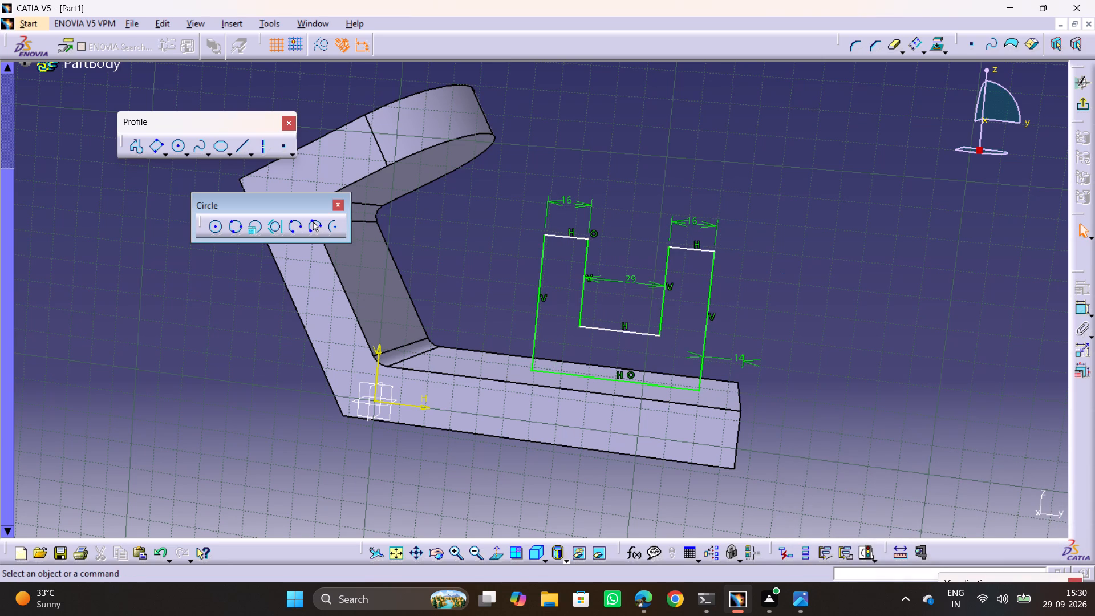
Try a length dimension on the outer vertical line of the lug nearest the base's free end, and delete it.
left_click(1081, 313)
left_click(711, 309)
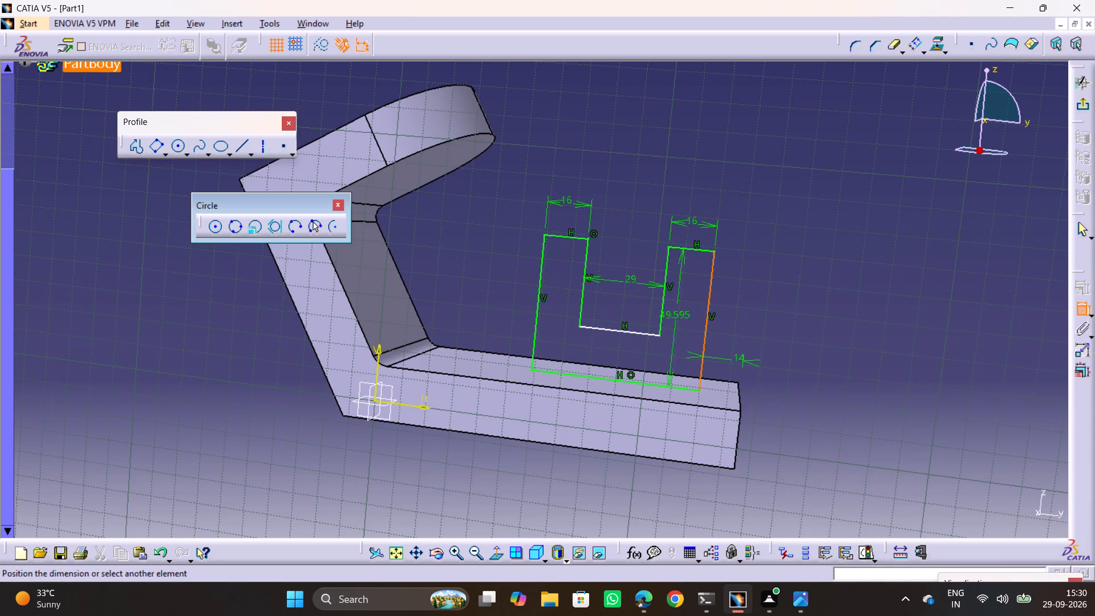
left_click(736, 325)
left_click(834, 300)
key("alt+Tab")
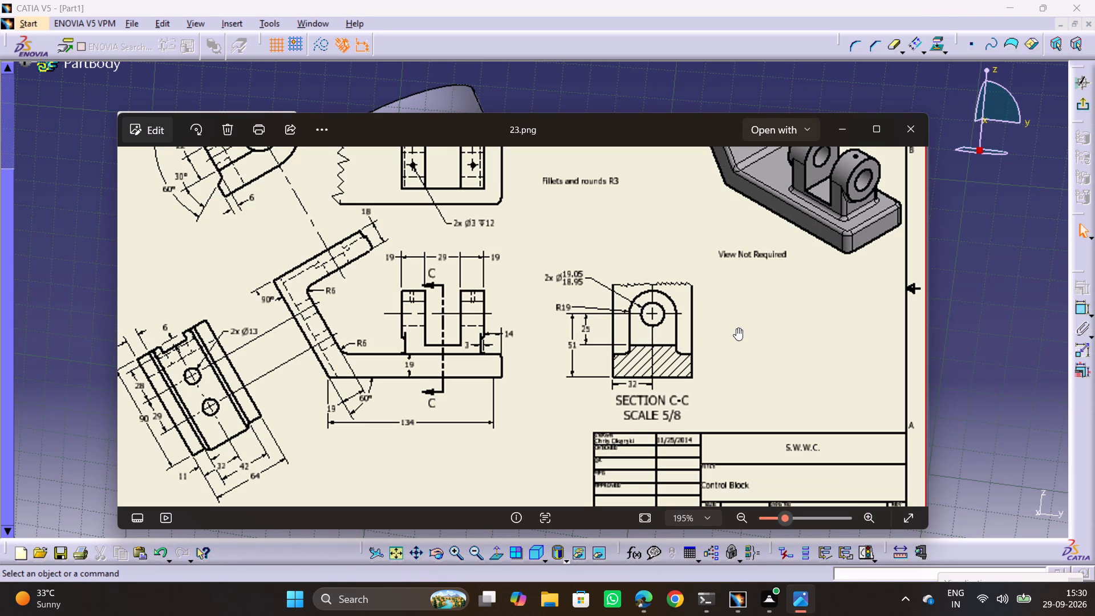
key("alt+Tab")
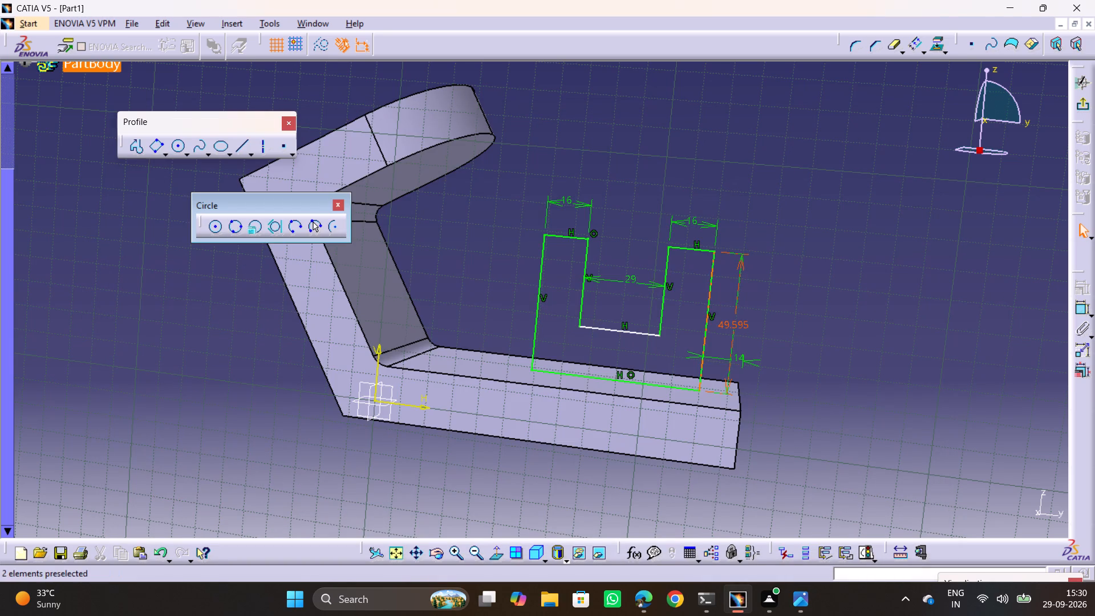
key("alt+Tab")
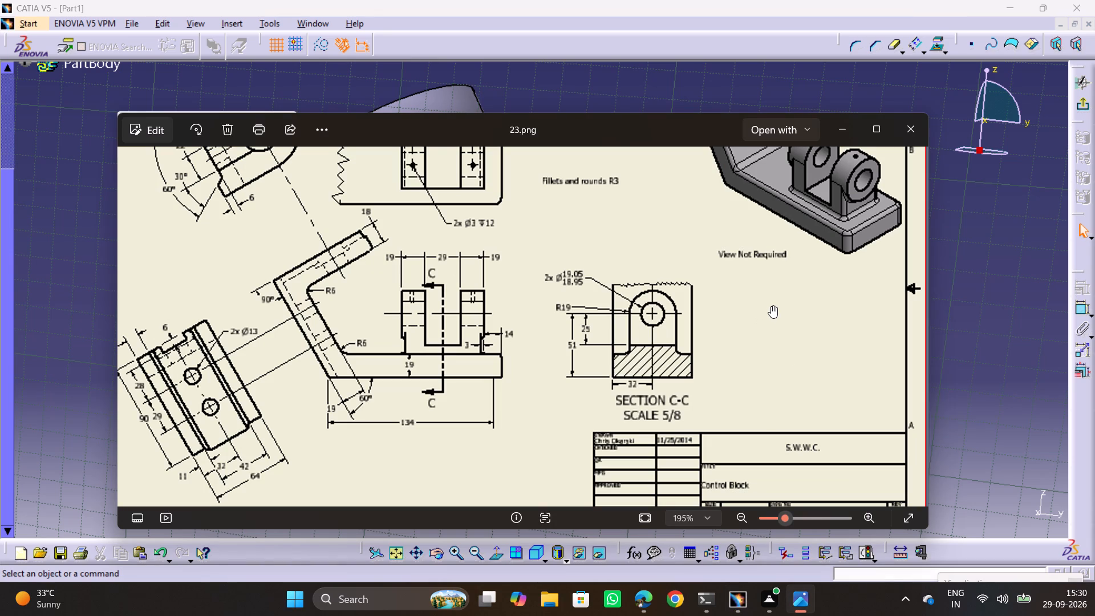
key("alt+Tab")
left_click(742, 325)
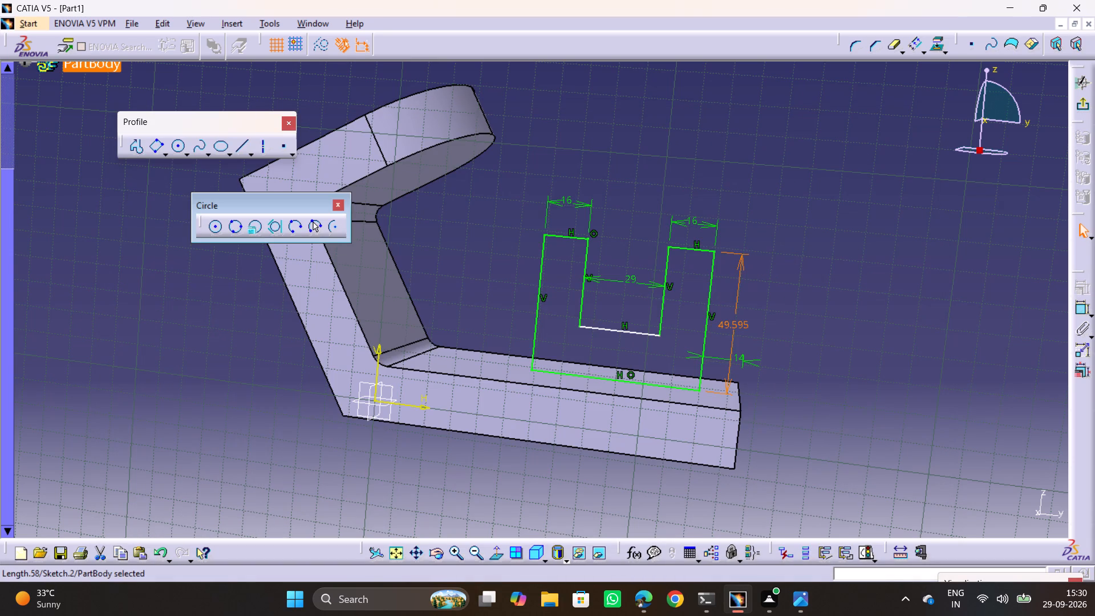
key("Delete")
Dimension the lug's top line from the base's bottom edge and set the height to 51 mm, per drawing 23.png.
left_click(1076, 313)
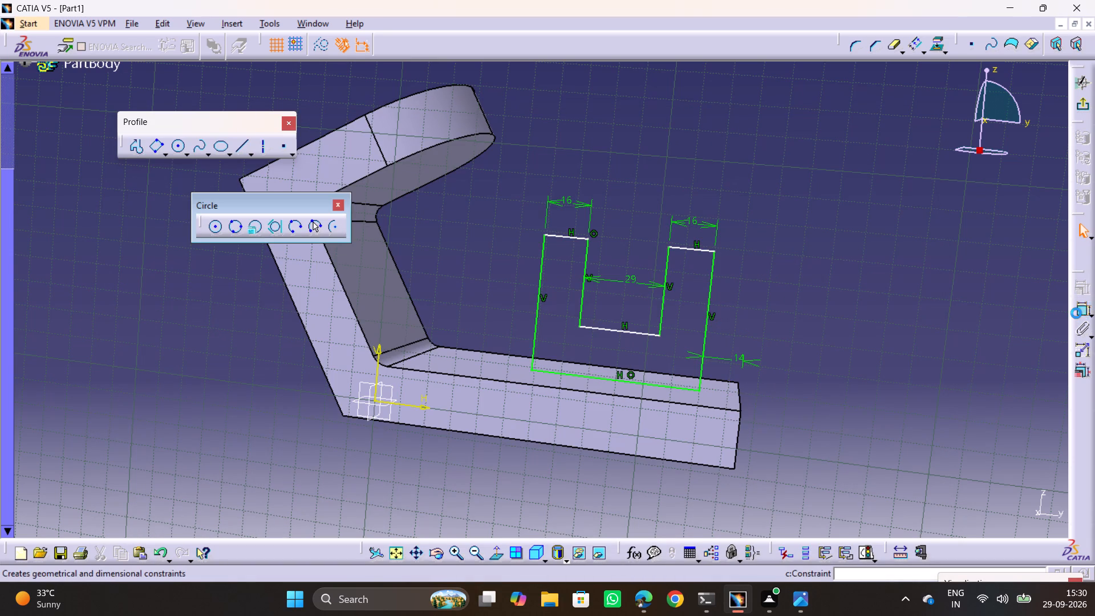
key("alt+Tab")
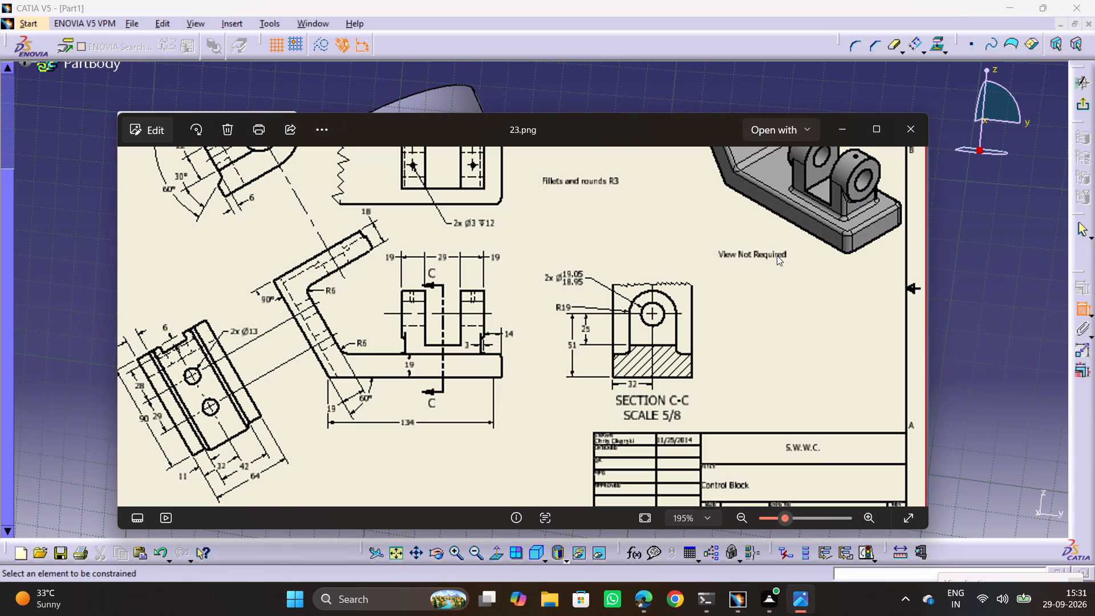
key("alt+Tab")
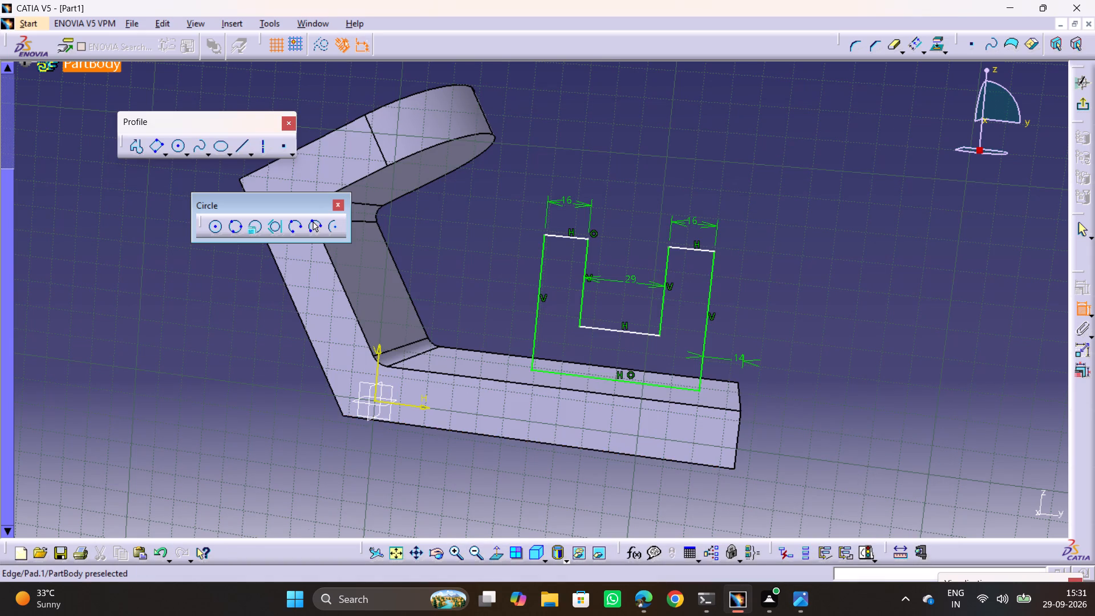
left_click(680, 462)
left_click(704, 253)
left_click(809, 407)
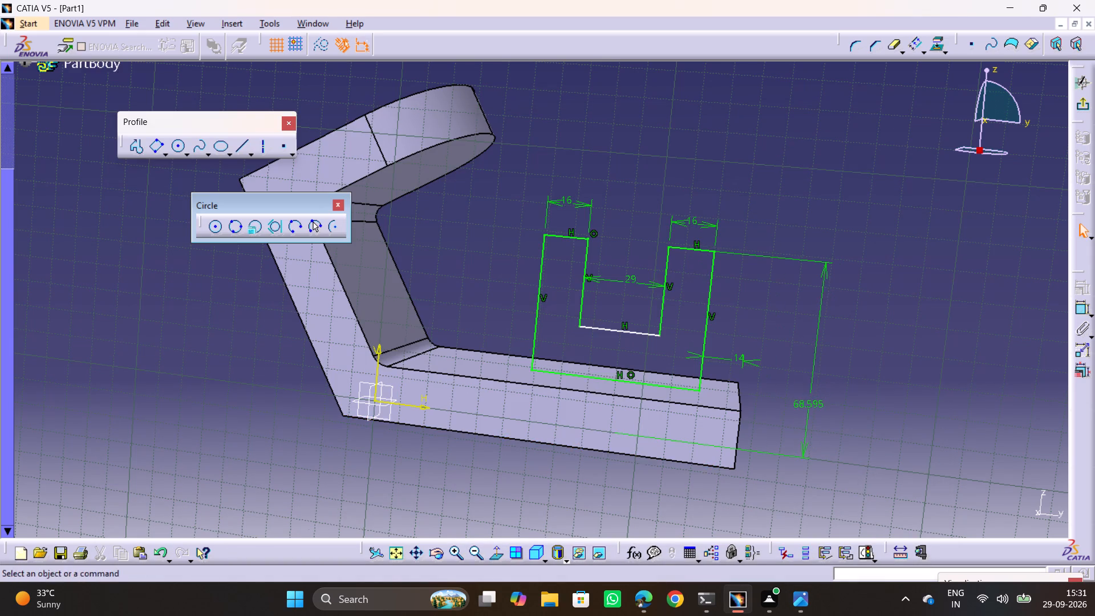
double_click(813, 403)
type("51")
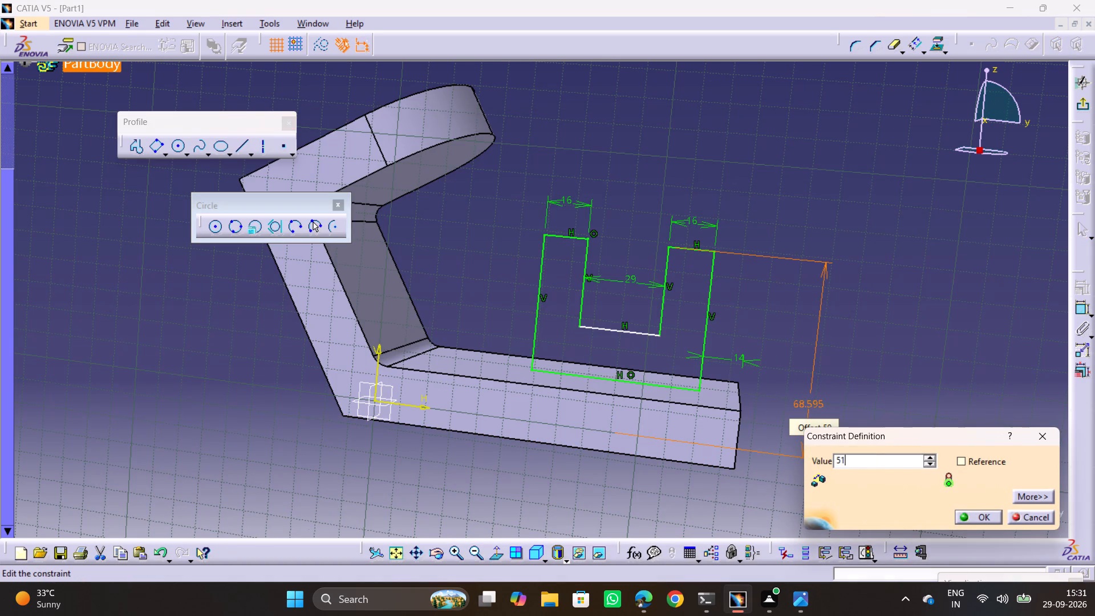
key("Return")
left_click(920, 309)
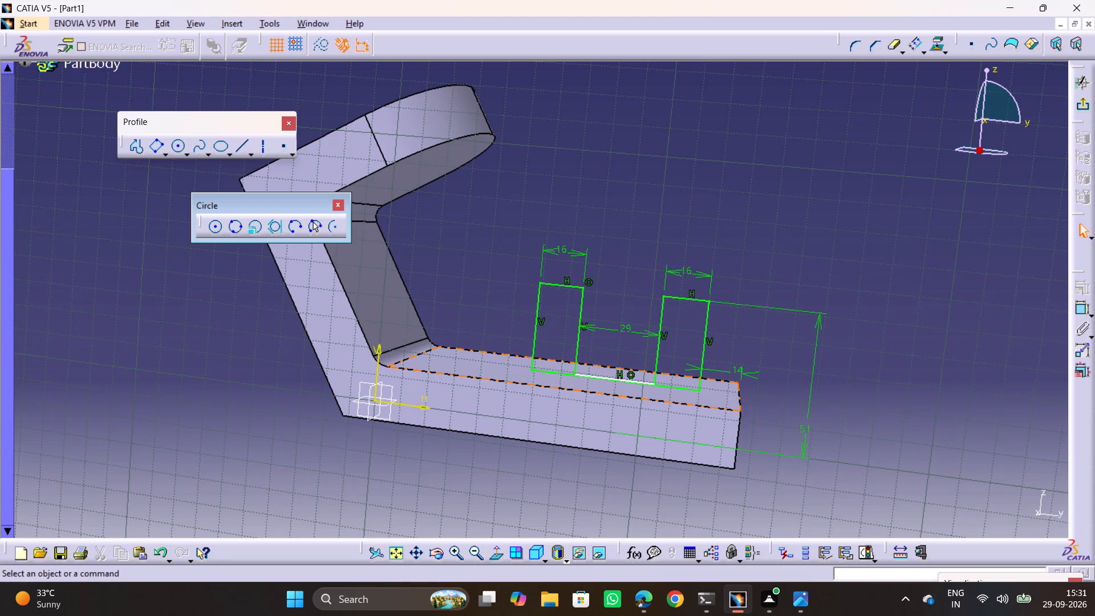
Move the line at the bottom of the gap between the lugs up, clear of the profile's bottom line.
middle_click_drag(705, 396, 533, 384)
left_click_drag(701, 396, 584, 420)
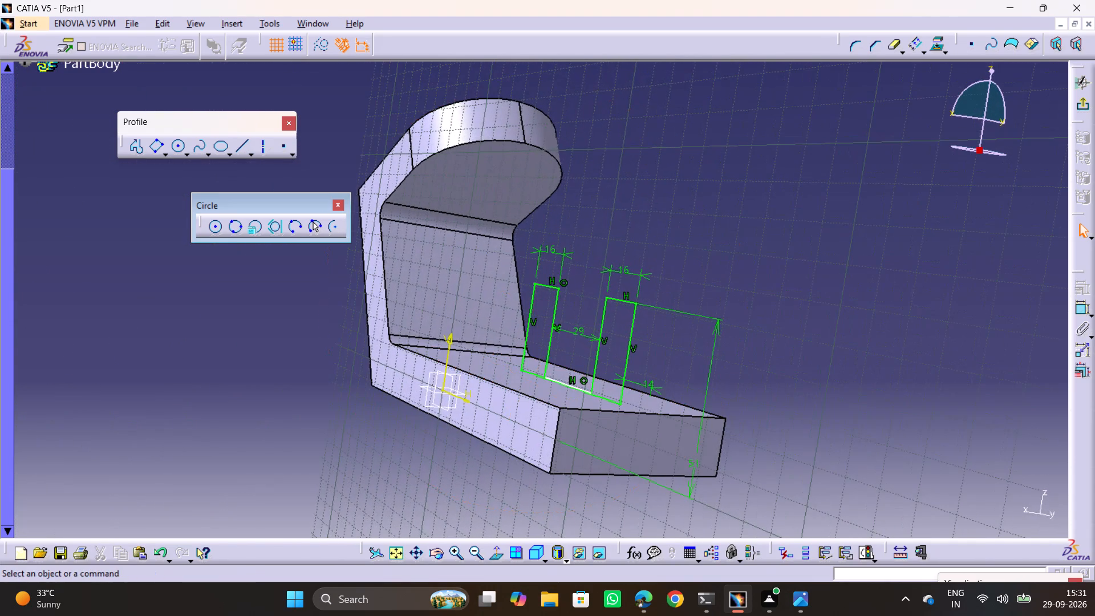
left_click(858, 342)
key("alt+Tab")
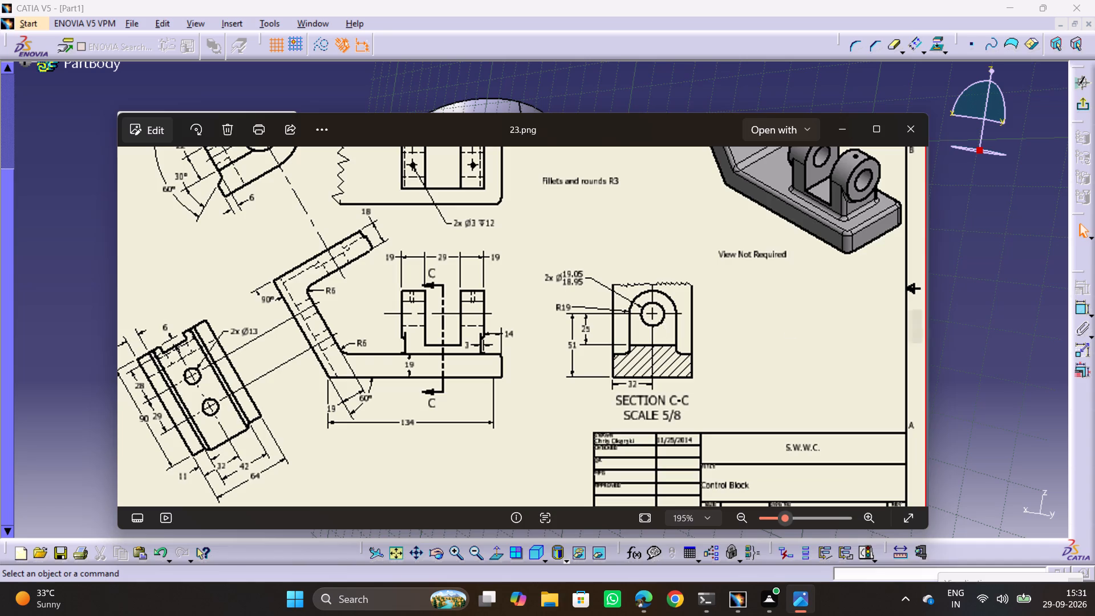
key("alt+Tab")
left_click(1081, 312)
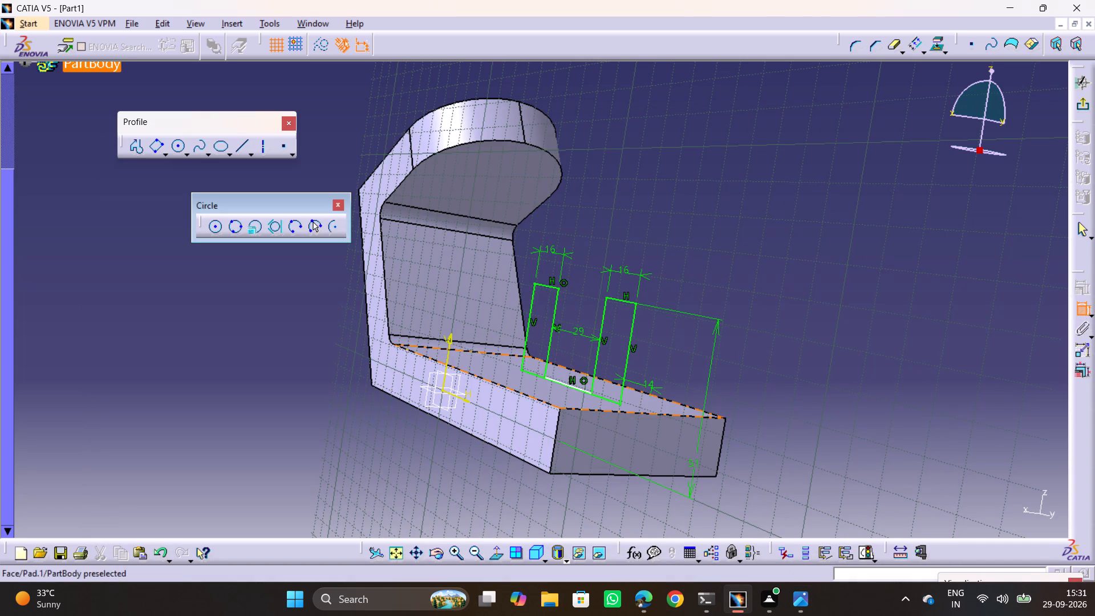
key("Escape")
key("Escape")
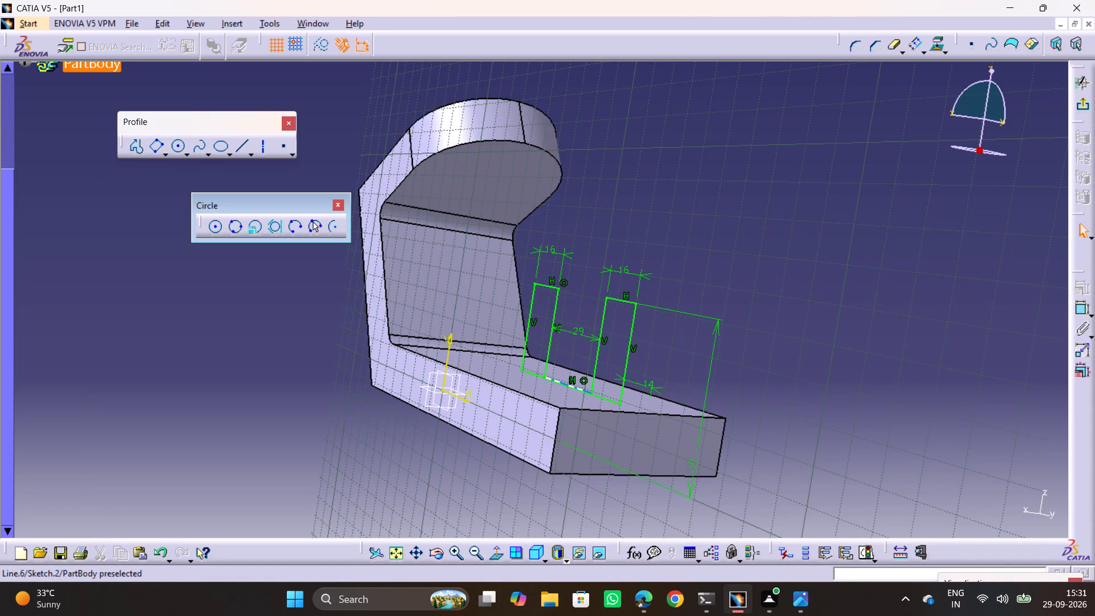
left_click_drag(561, 382, 579, 343)
left_click(827, 360)
key("Escape")
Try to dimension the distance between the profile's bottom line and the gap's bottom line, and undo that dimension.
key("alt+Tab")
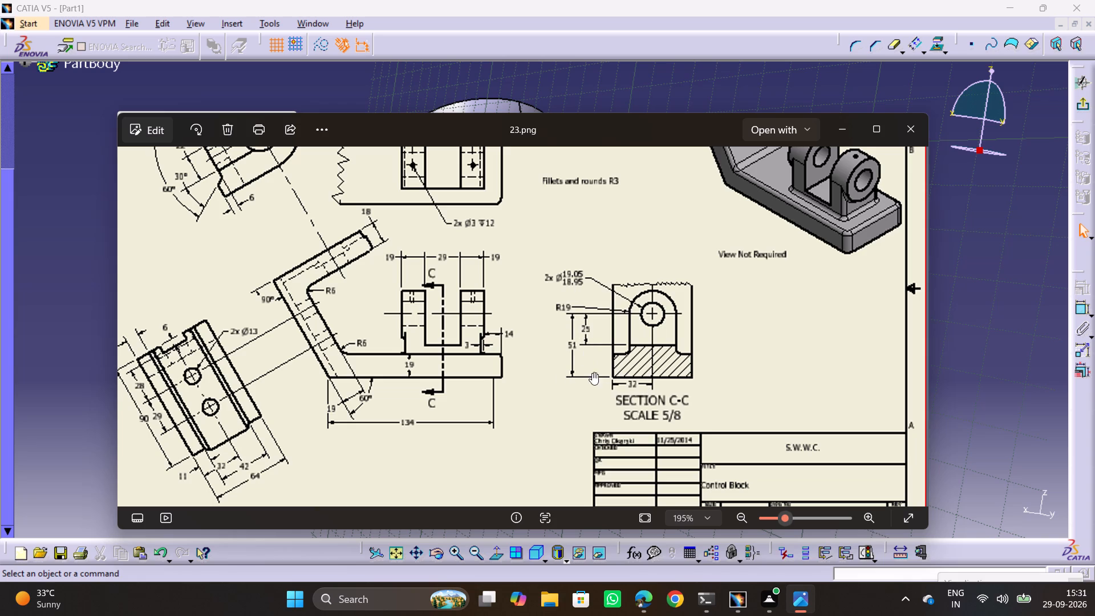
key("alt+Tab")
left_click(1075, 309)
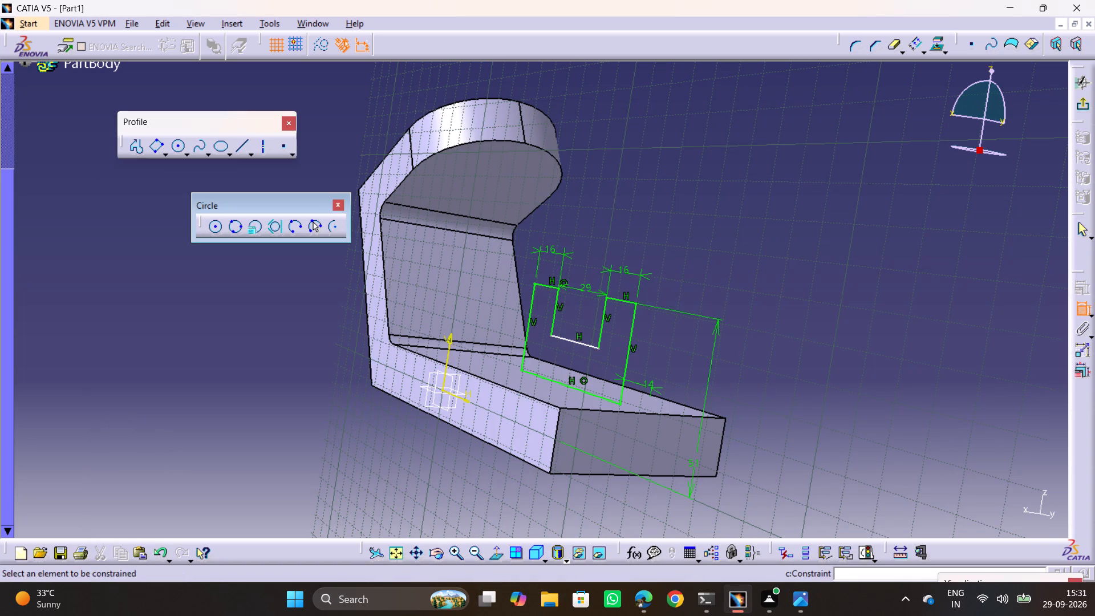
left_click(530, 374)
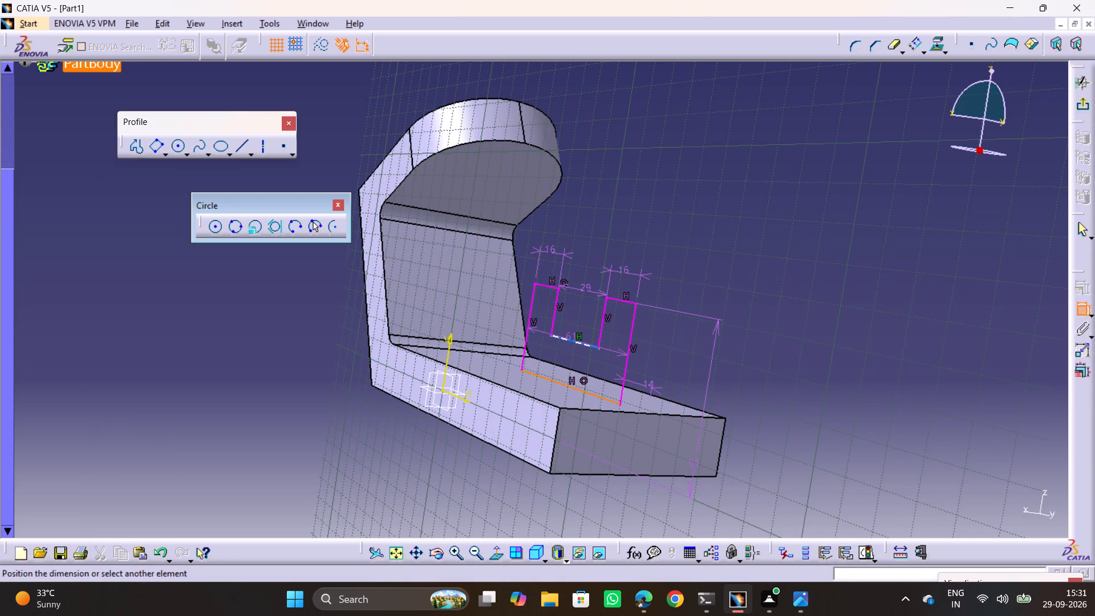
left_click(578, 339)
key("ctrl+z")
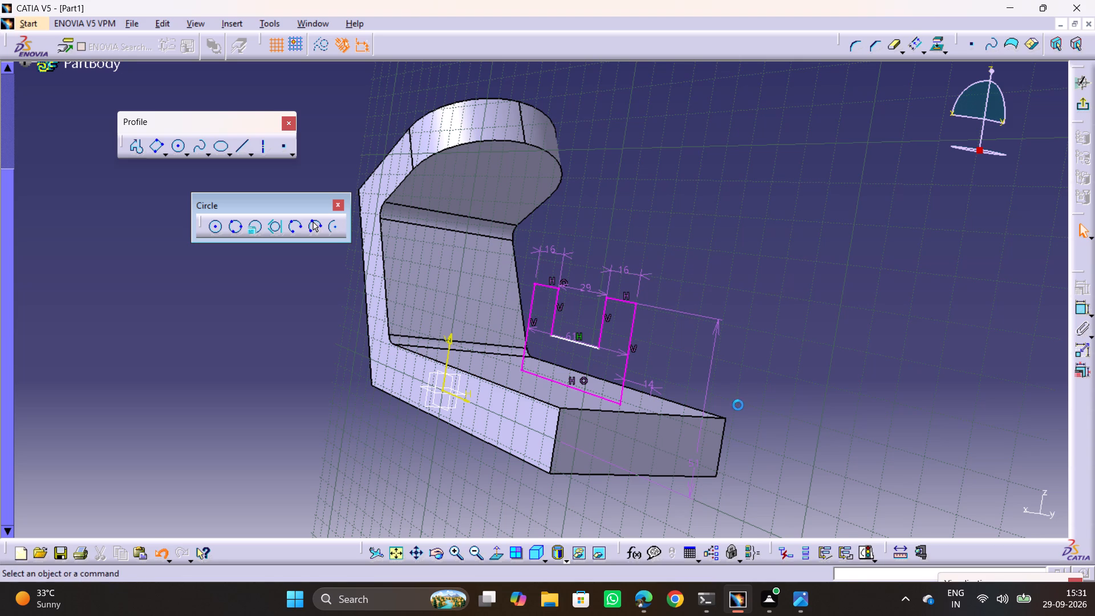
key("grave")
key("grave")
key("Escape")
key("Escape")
Dimension the distance between the gap's bottom line and the profile's bottom line and set it to 5 mm.
left_click(1085, 309)
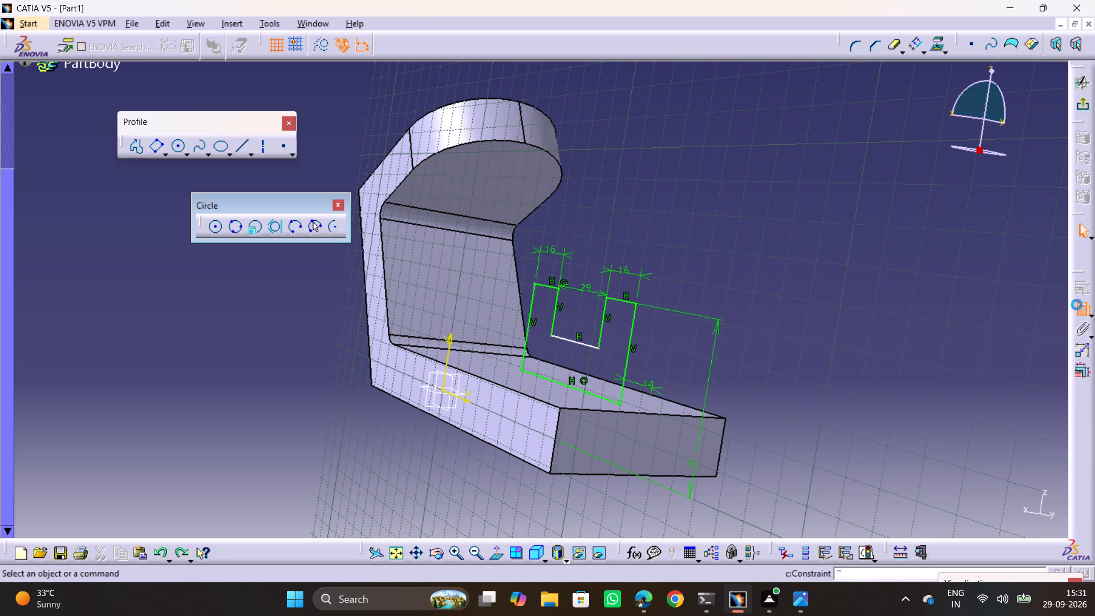
left_click(565, 339)
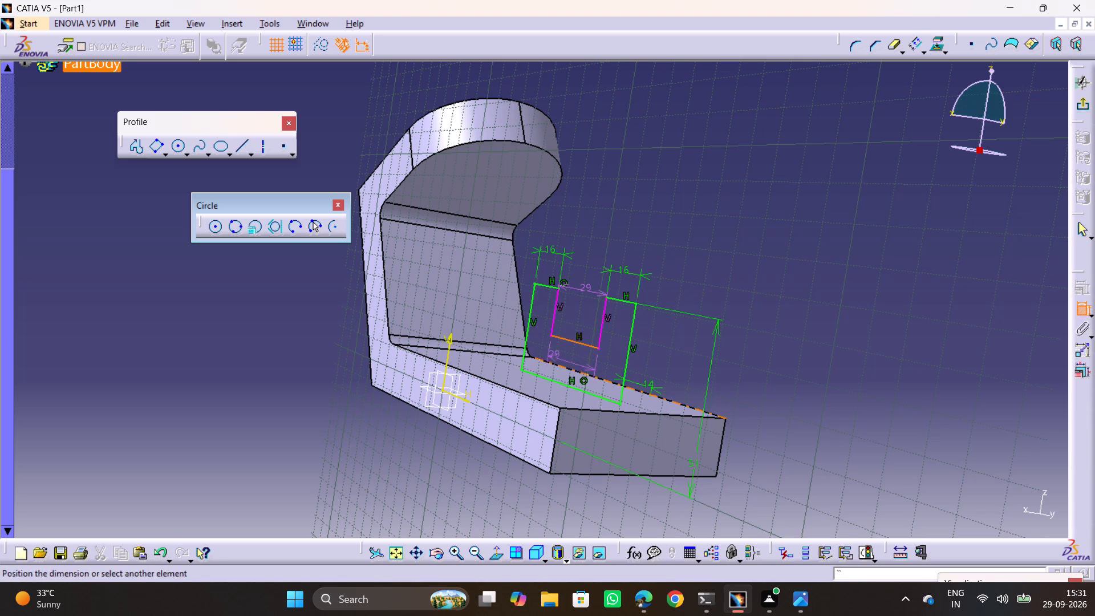
left_click(552, 380)
left_click(557, 370)
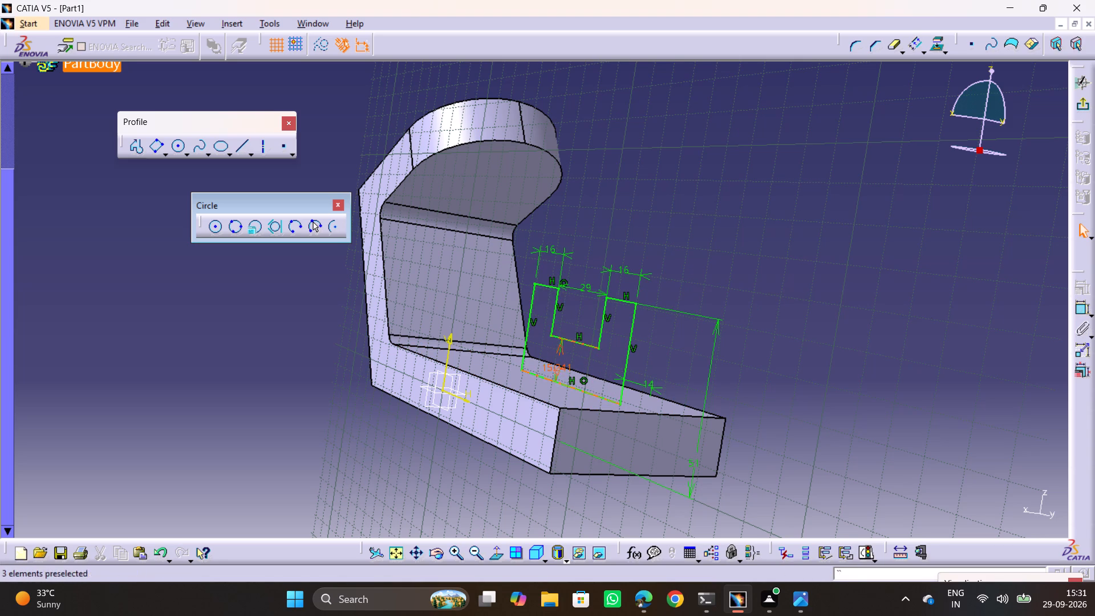
double_click(557, 368)
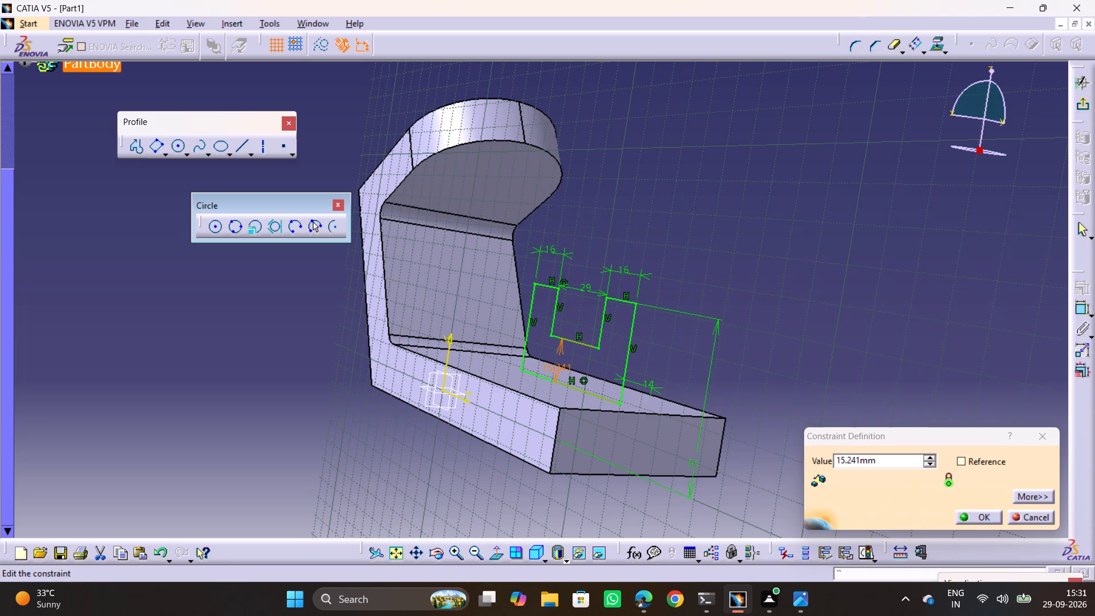
key("5")
key("Return")
left_click(825, 297)
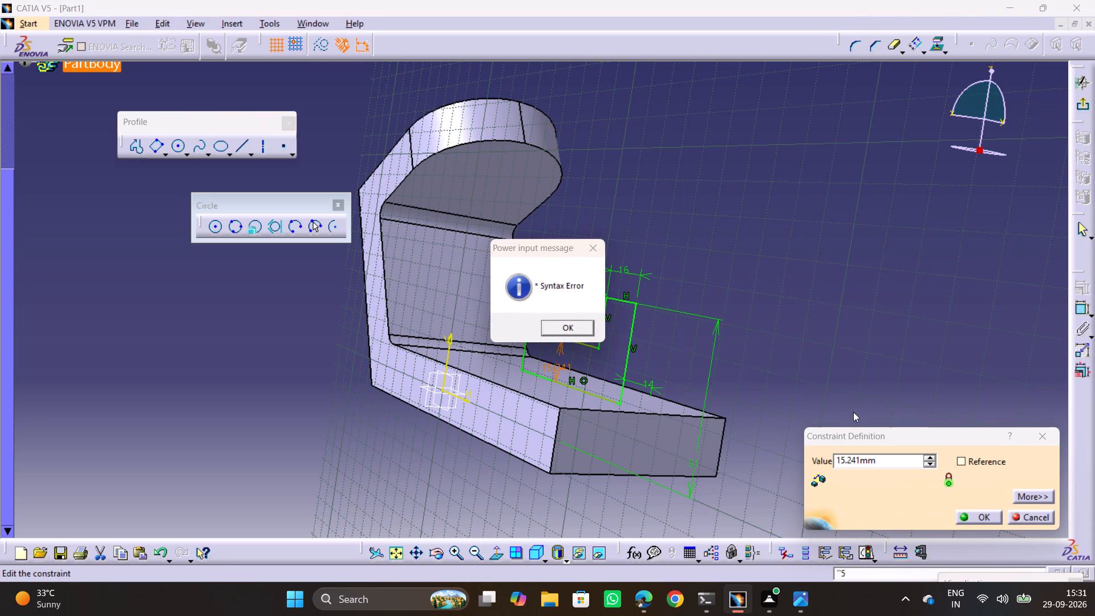
key("Escape")
double_click(877, 460)
key("5")
key("Return")
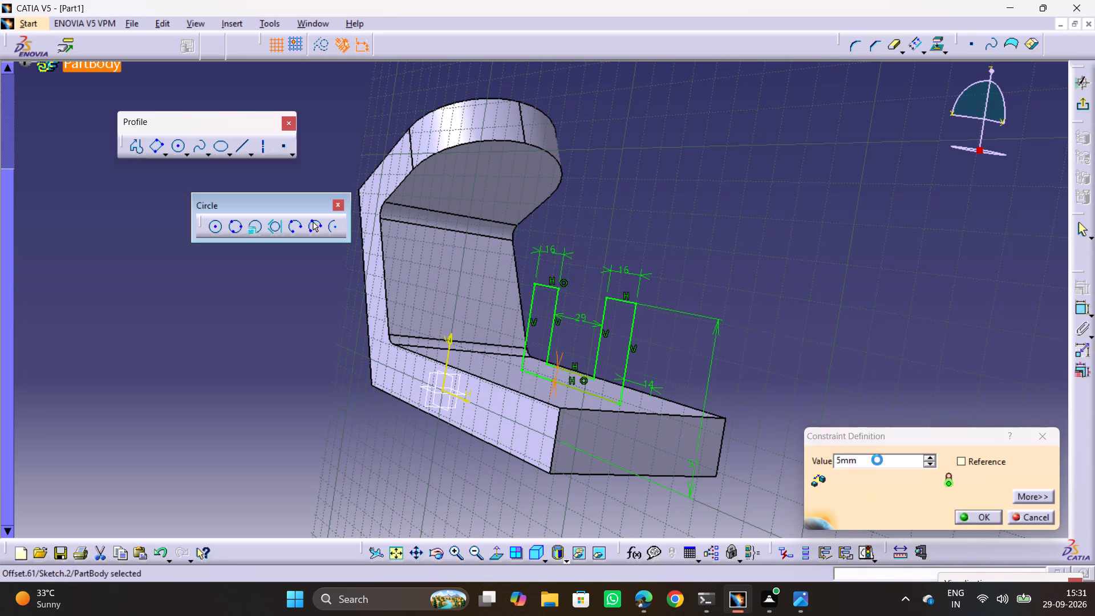
Check the finished lug profile against the lug views in drawing 23.png and exit the sketch.
left_click(935, 297)
key("Escape")
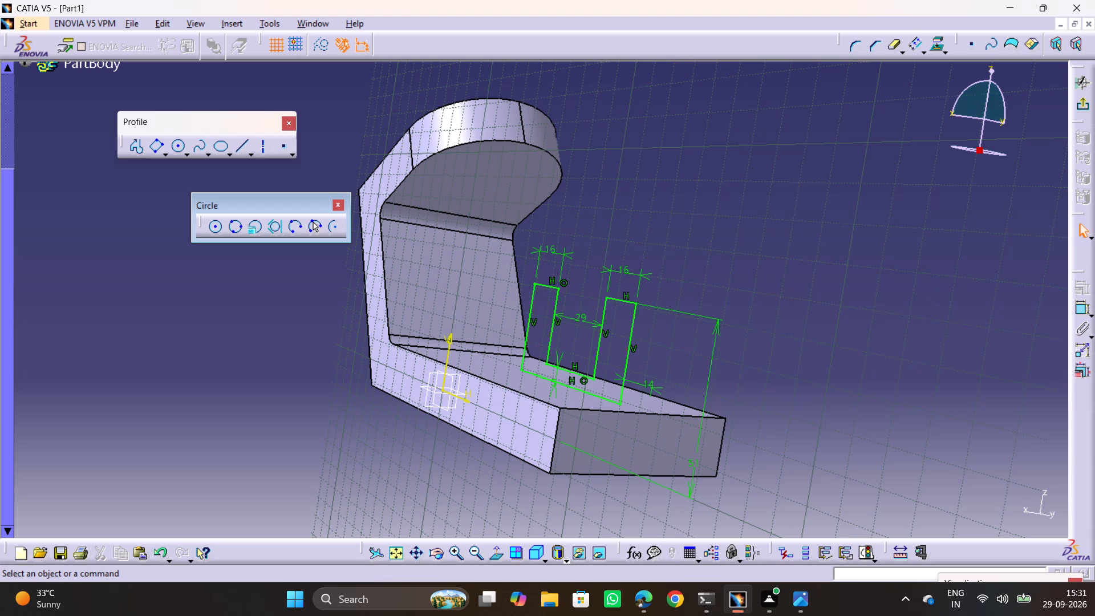
key("Escape")
key("Escape")
key("alt+Tab")
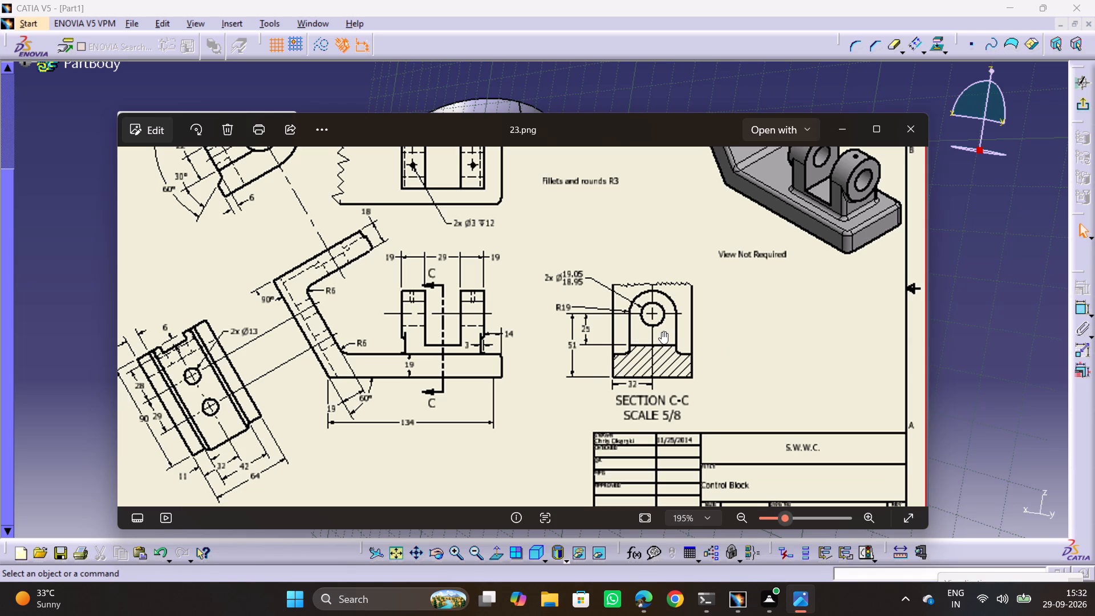
key("alt+Tab")
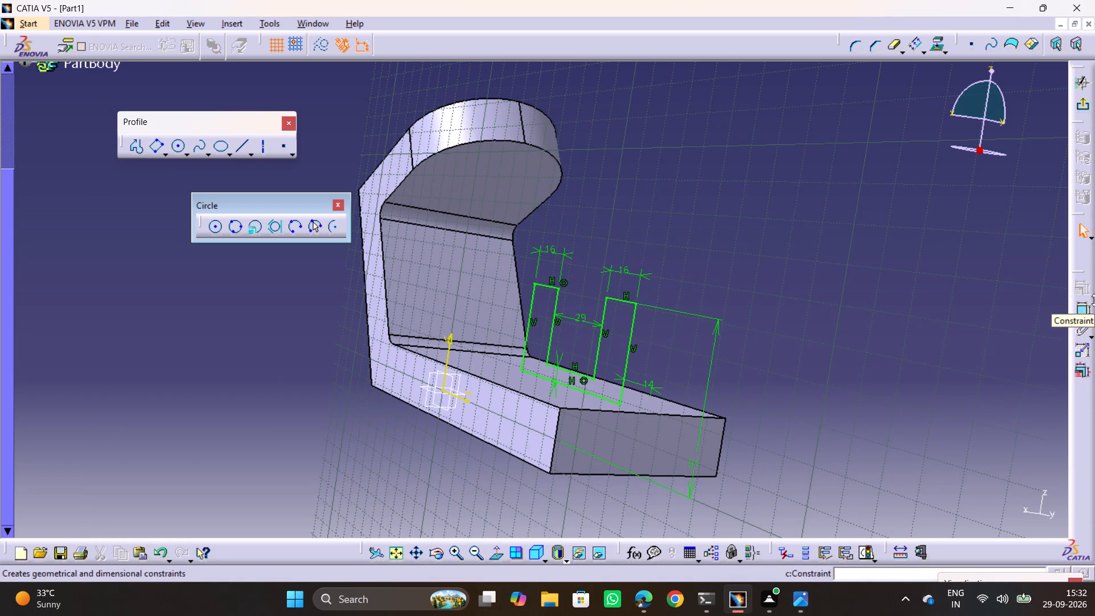
left_click(1082, 114)
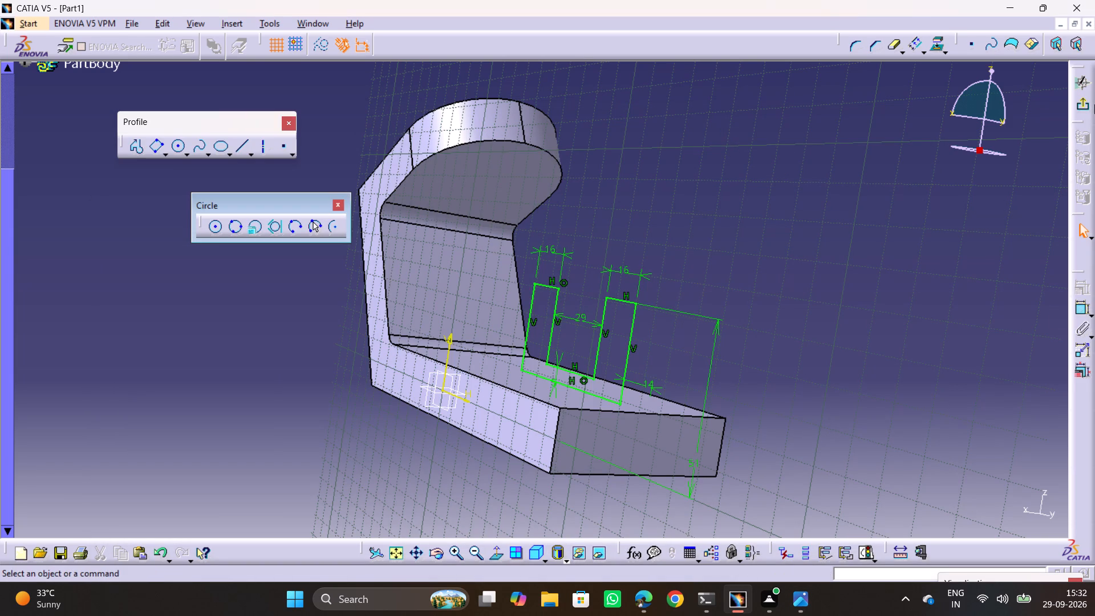
left_click(1086, 107)
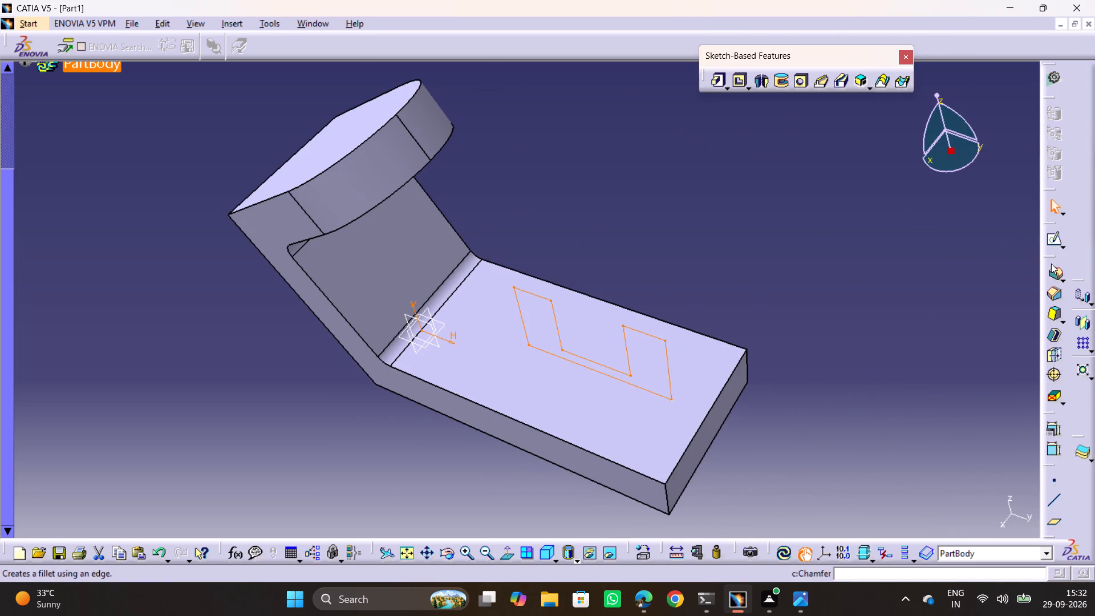
Pad the U-shaped two-lug profile with a length of 19 mm and mirrored extent.
left_click(718, 81)
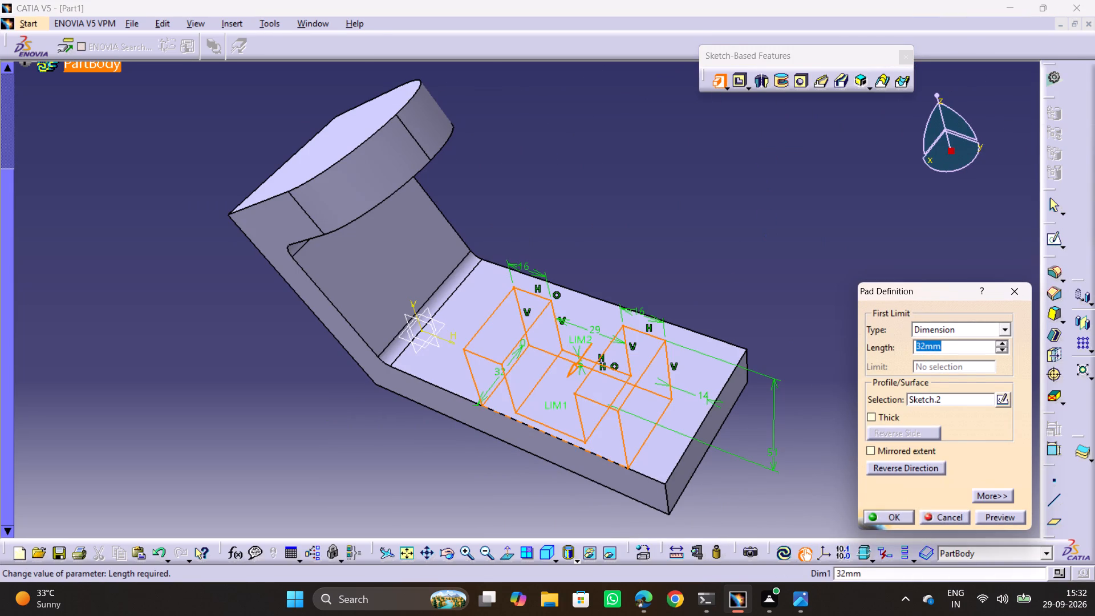
type("19")
left_click(802, 220)
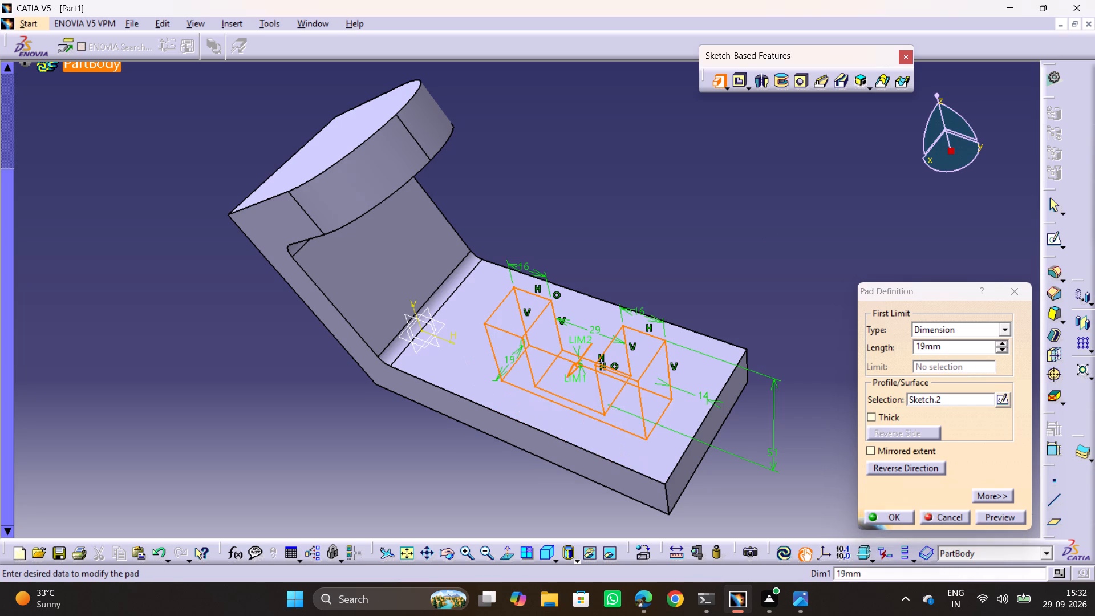
left_click(882, 451)
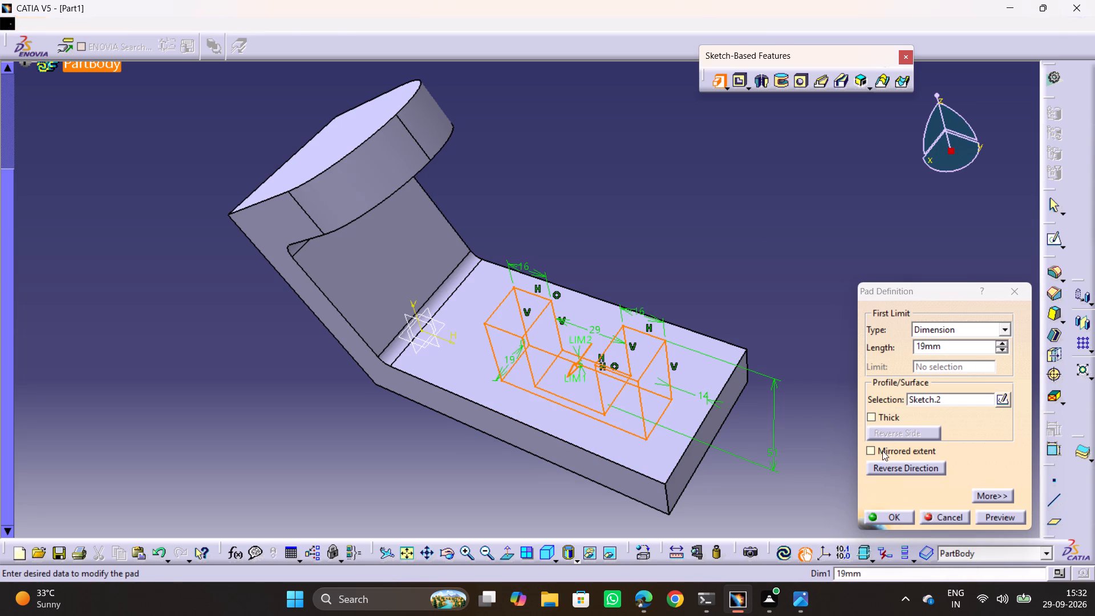
left_click(1004, 514)
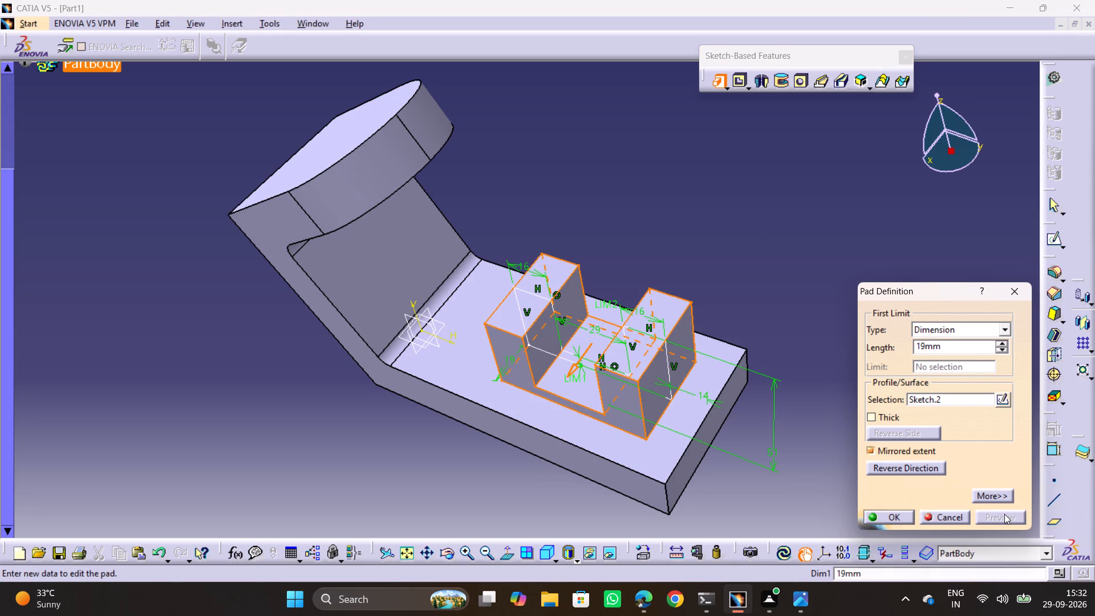
middle_click_drag(712, 461, 466, 320)
left_click_drag(703, 467, 466, 320)
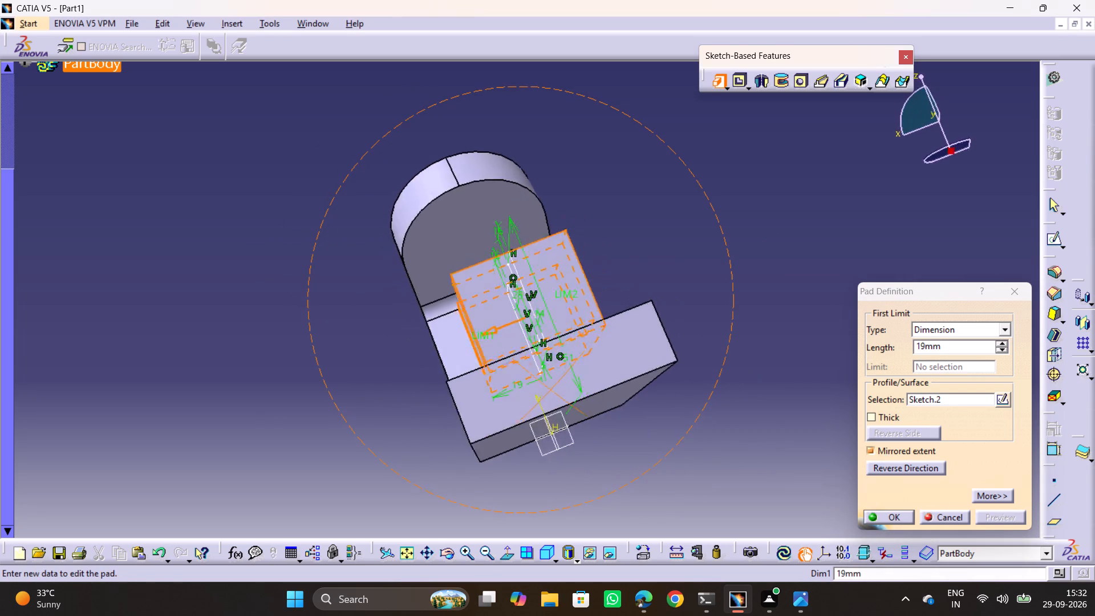
middle_click_drag(466, 320, 619, 343)
left_click_drag(466, 320, 619, 343)
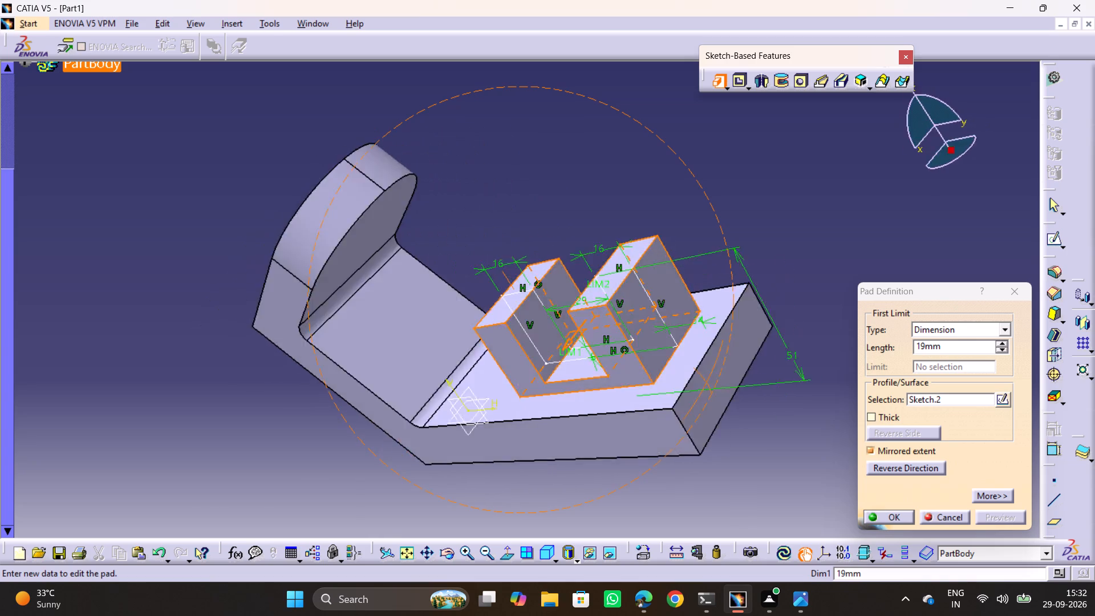
left_click_drag(619, 343, 403, 399)
middle_click_drag(619, 343, 413, 396)
middle_click_drag(813, 314, 889, 386)
left_click_drag(806, 314, 889, 386)
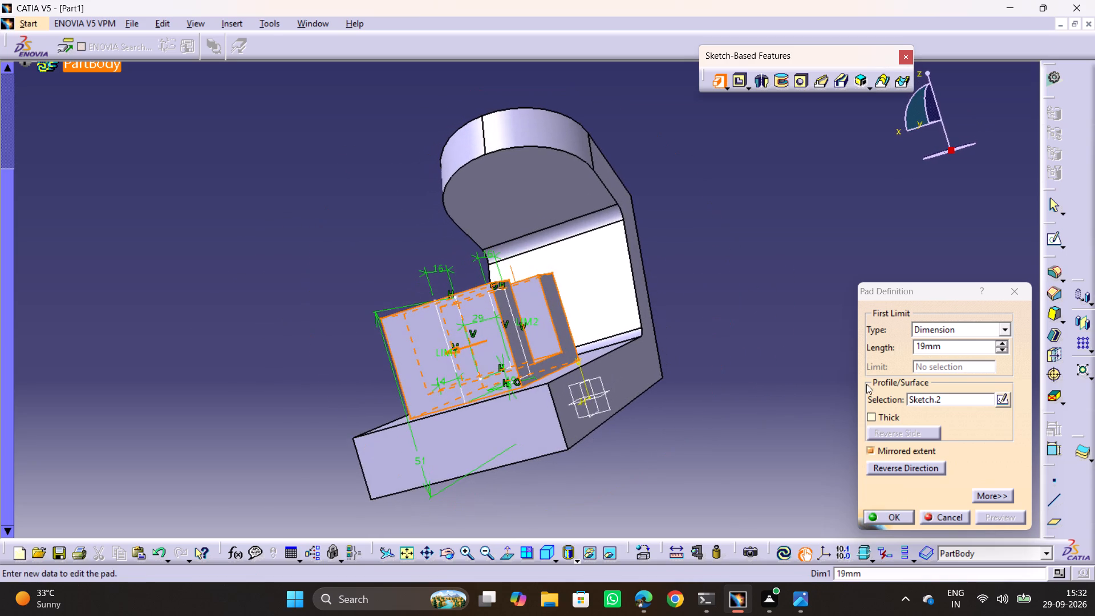
middle_click_drag(724, 382, 756, 460)
left_click_drag(724, 382, 758, 460)
left_click_drag(605, 398, 602, 473)
middle_click_drag(603, 429, 602, 473)
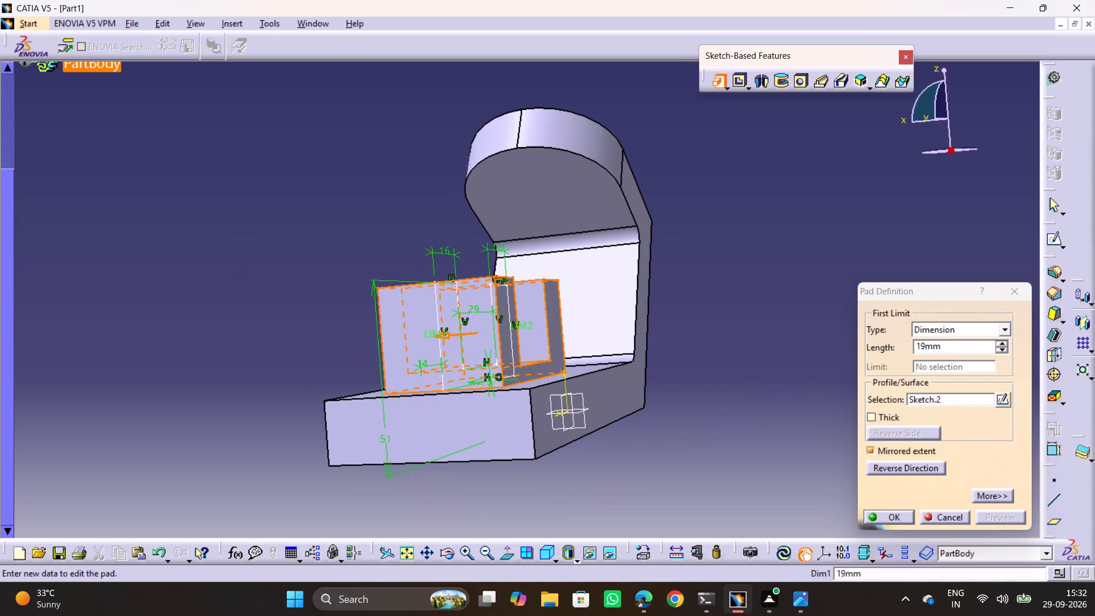
middle_click_drag(619, 455, 687, 445)
left_click_drag(619, 455, 686, 445)
left_click(891, 518)
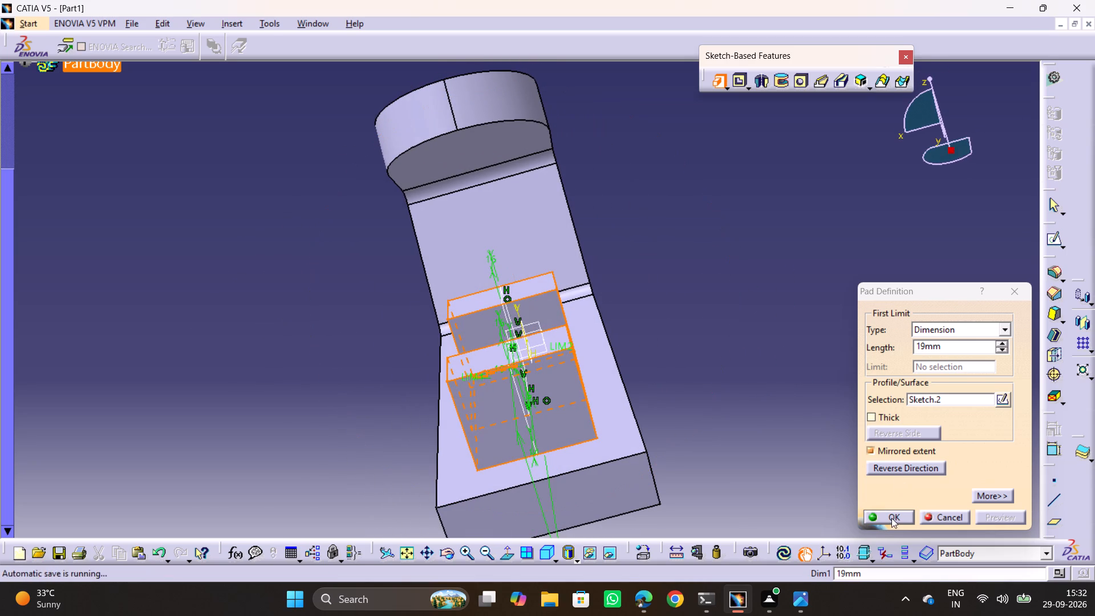
left_click(746, 322)
On the gap-side face of the lug nearest the base's free end, sketch a circle of about 15.6 mm radius centred on the vertical axis.
middle_click_drag(311, 346, 579, 286)
left_click_drag(311, 346, 579, 286)
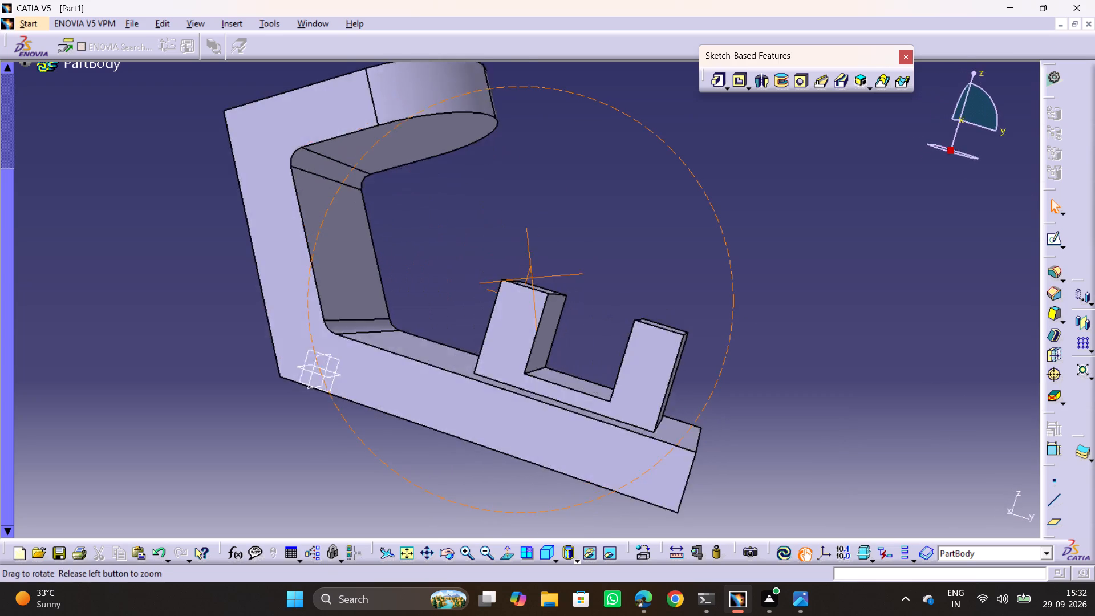
middle_click_drag(579, 286, 667, 406)
left_click_drag(579, 286, 658, 391)
left_click(613, 366)
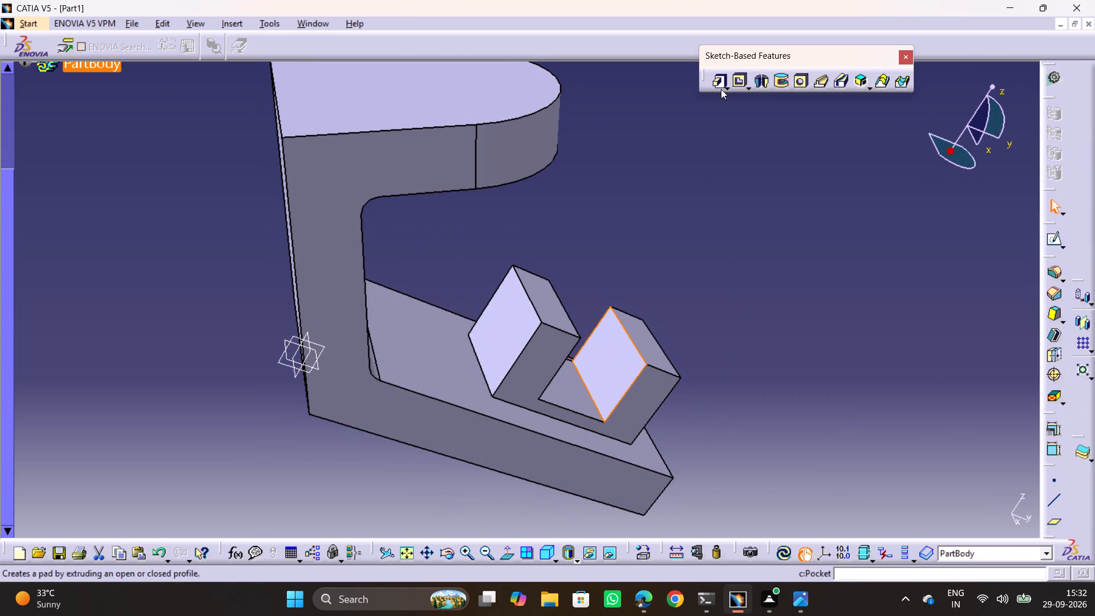
left_click(1054, 244)
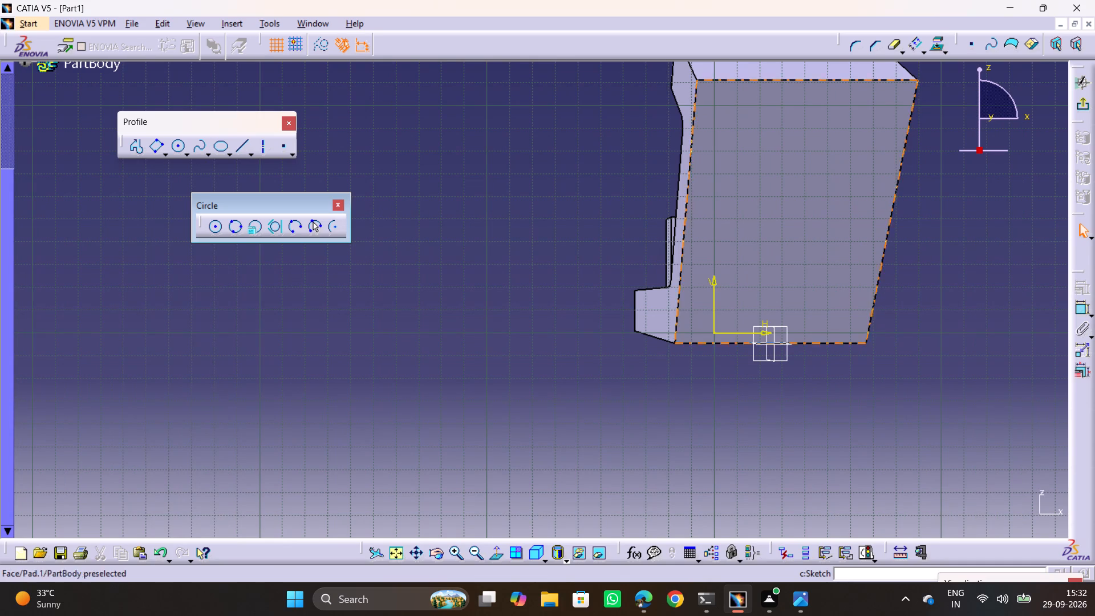
left_click(499, 558)
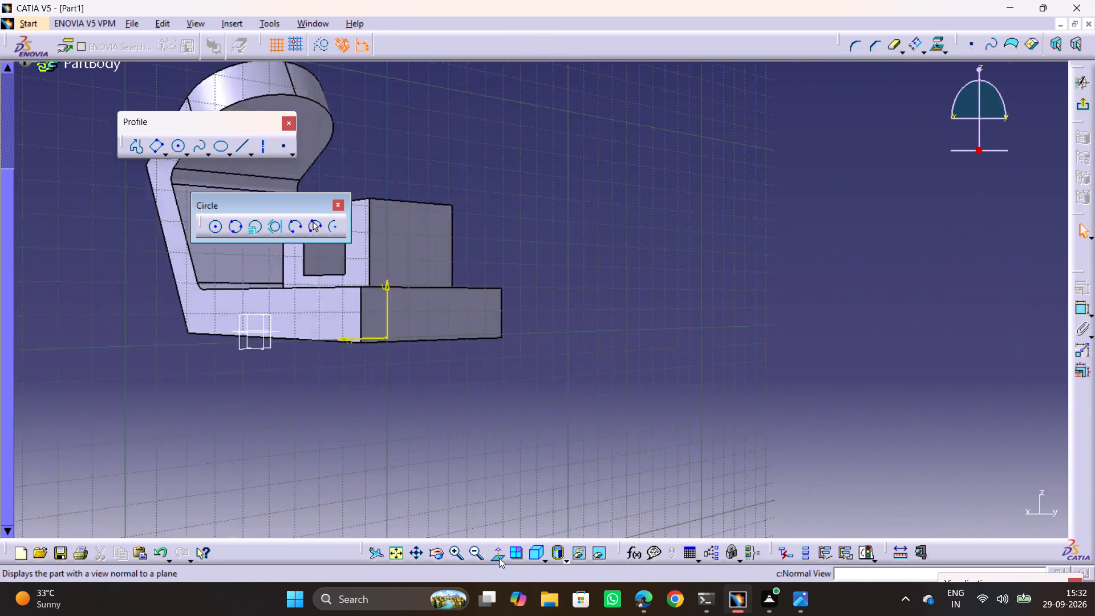
middle_click_drag(510, 265, 668, 337)
middle_click_drag(598, 343, 604, 279, "ctrl")
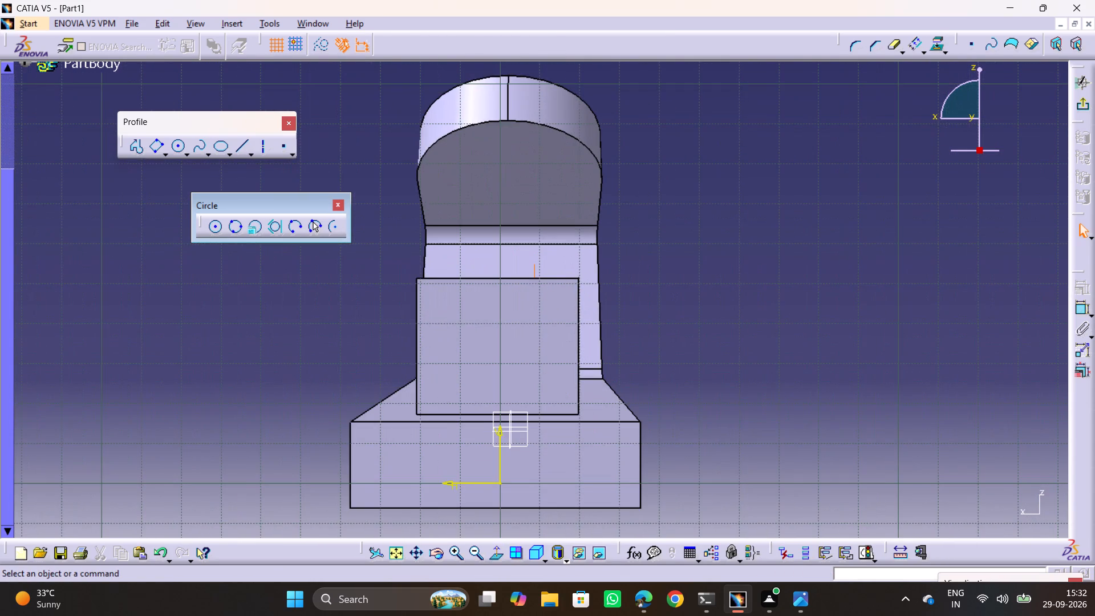
left_click(212, 221)
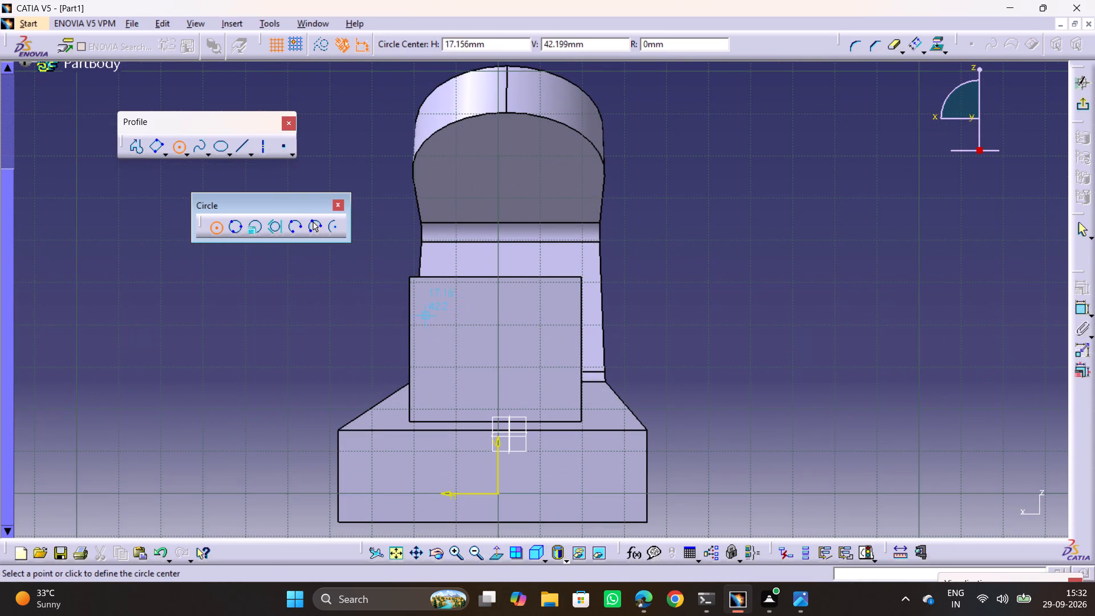
left_click(498, 310)
left_click(520, 247)
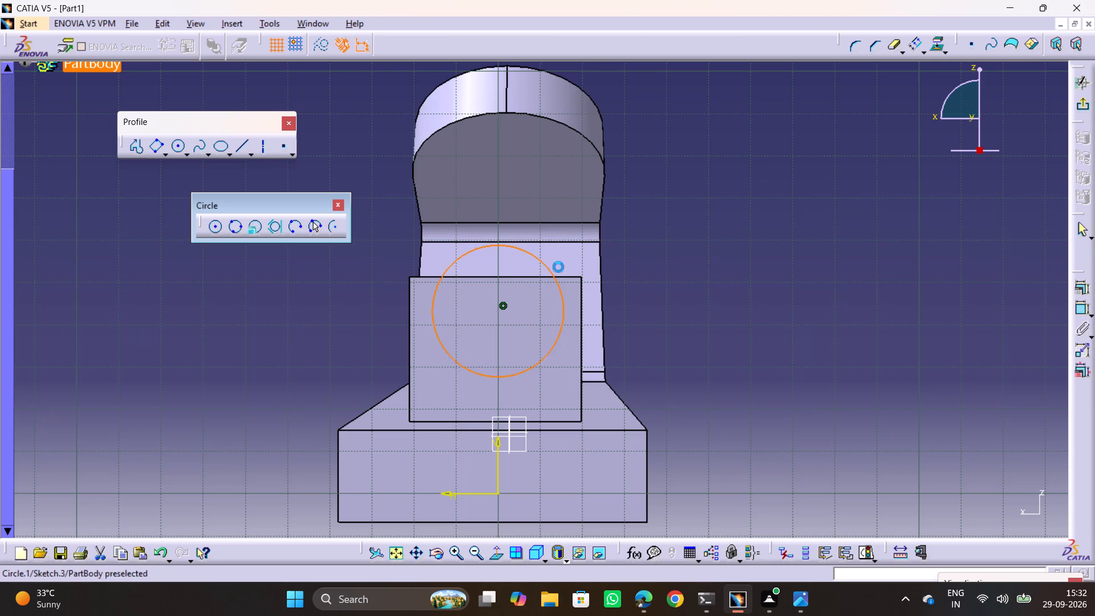
Dimension the circle's radius and set it to 19 mm.
left_click(1080, 285)
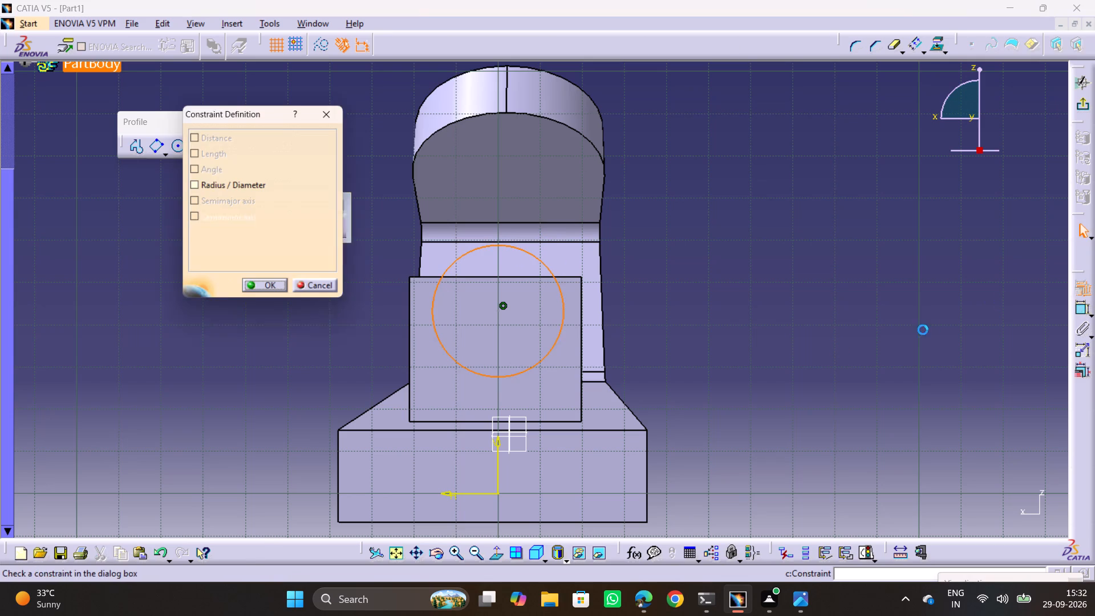
key("Escape")
left_click(1079, 307)
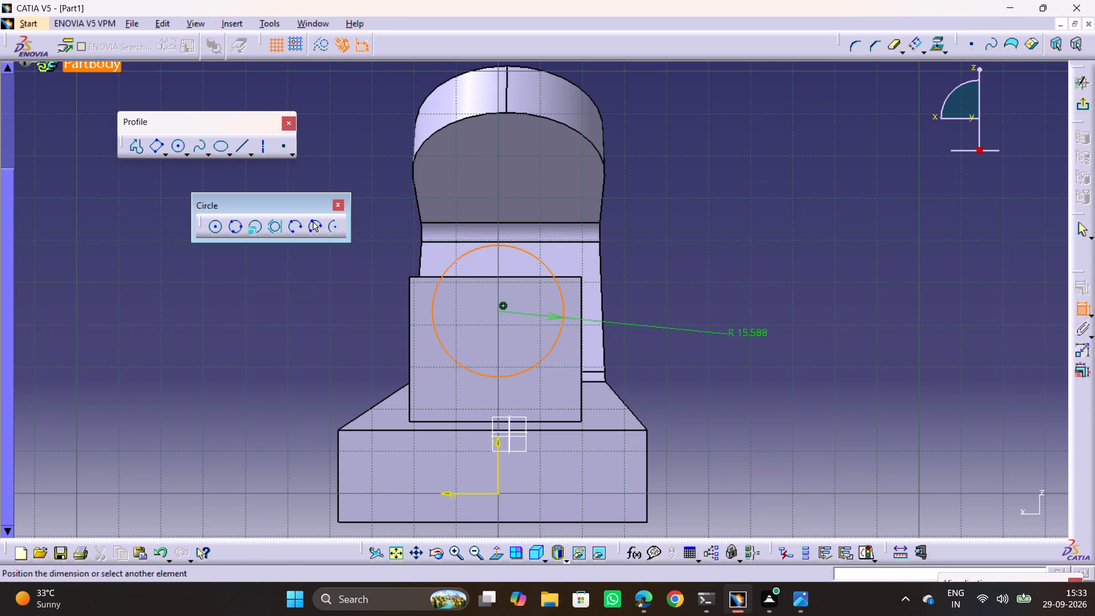
left_click(696, 333)
double_click(707, 333)
type("19")
key("Return")
left_click(826, 391)
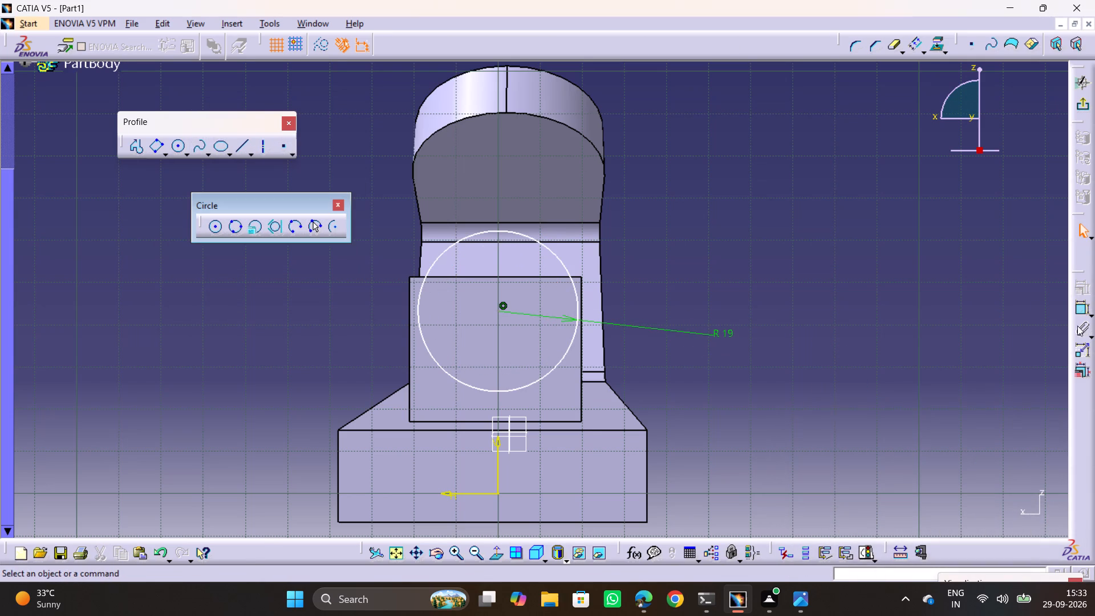
Dimension the vertical distance from the gap's bottom edge to the circle's centre and set it to 25 mm.
middle_click_drag(662, 379, 665, 383)
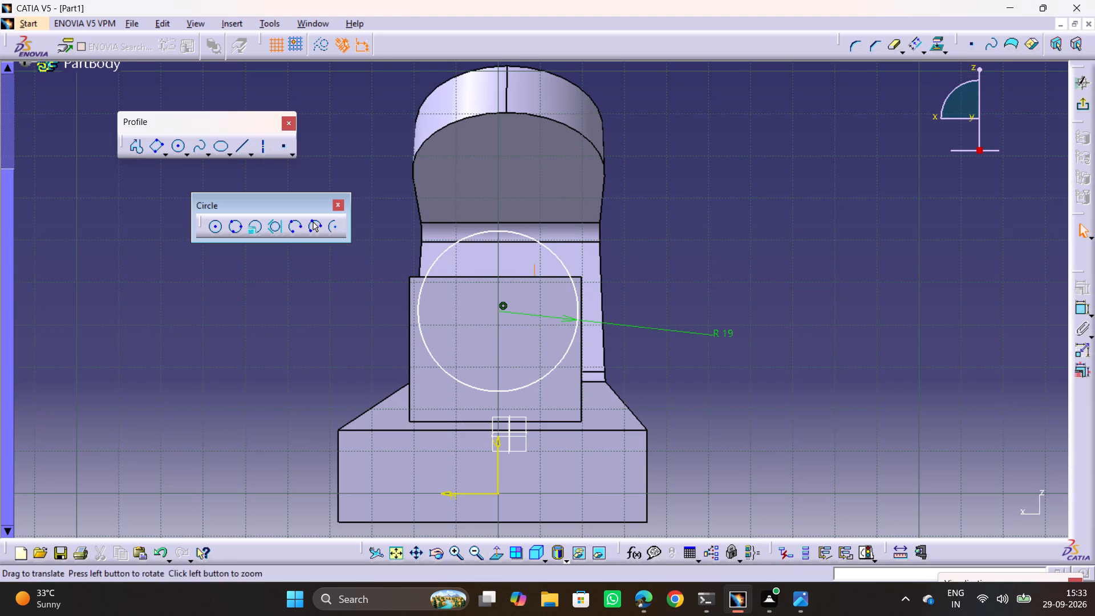
middle_click_drag(665, 383, 830, 399)
scroll(572, 355, "down", 1)
middle_click_drag(572, 355, 658, 378)
left_click_drag(572, 355, 635, 378)
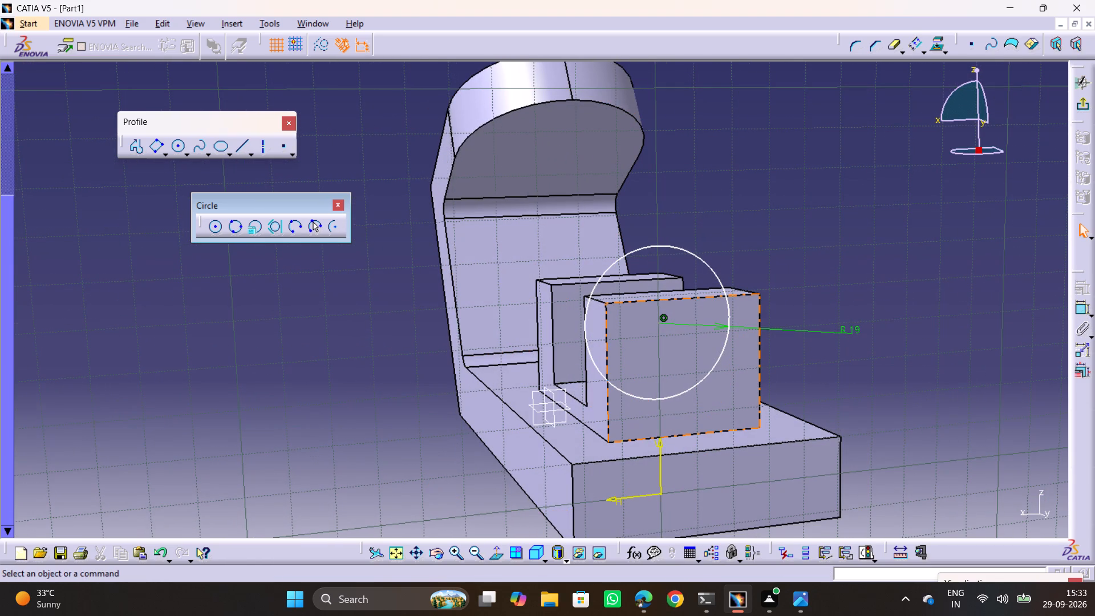
left_click(1080, 313)
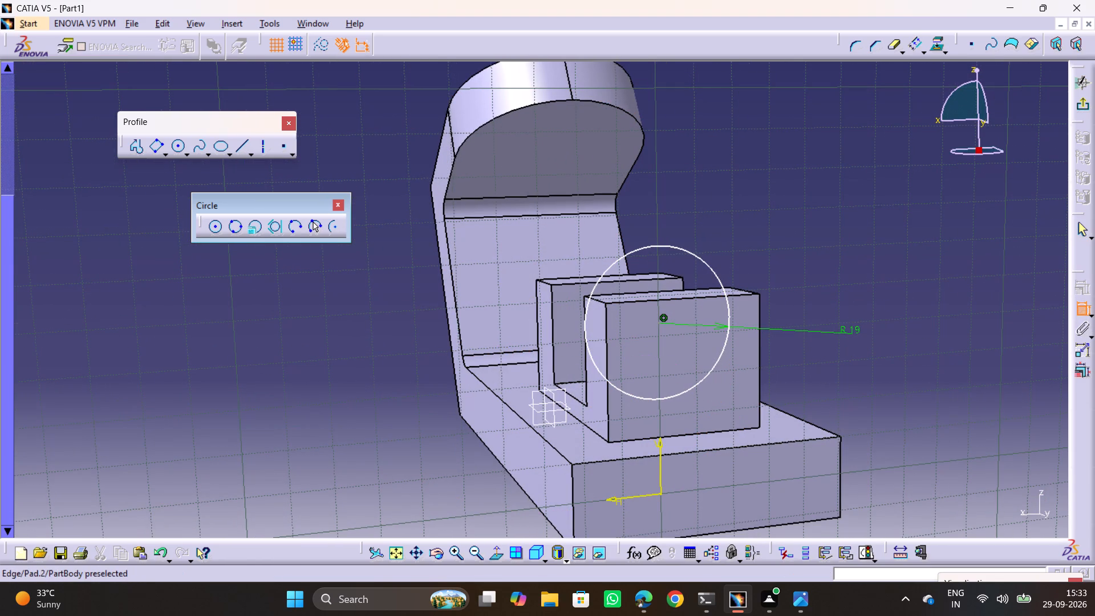
left_click(578, 400)
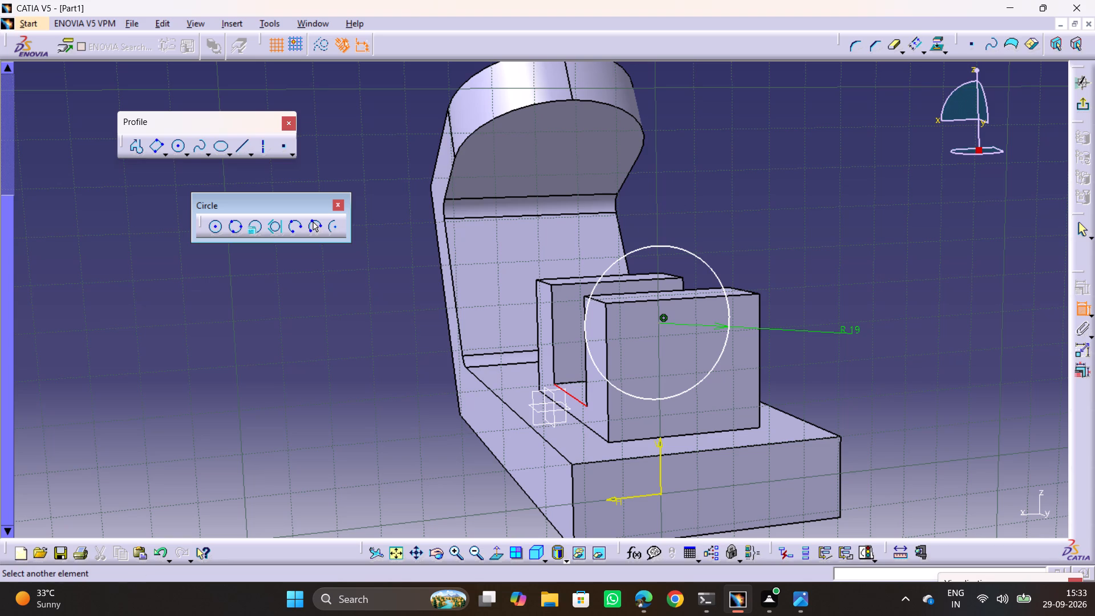
left_click(660, 325)
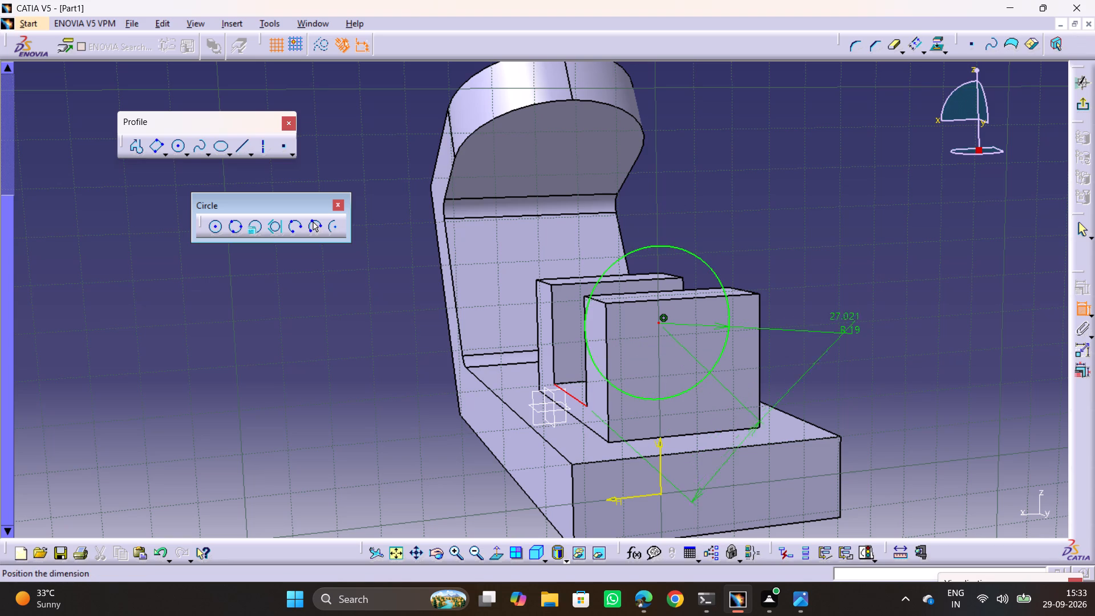
right_click(834, 285)
left_click(881, 329)
right_click(839, 258)
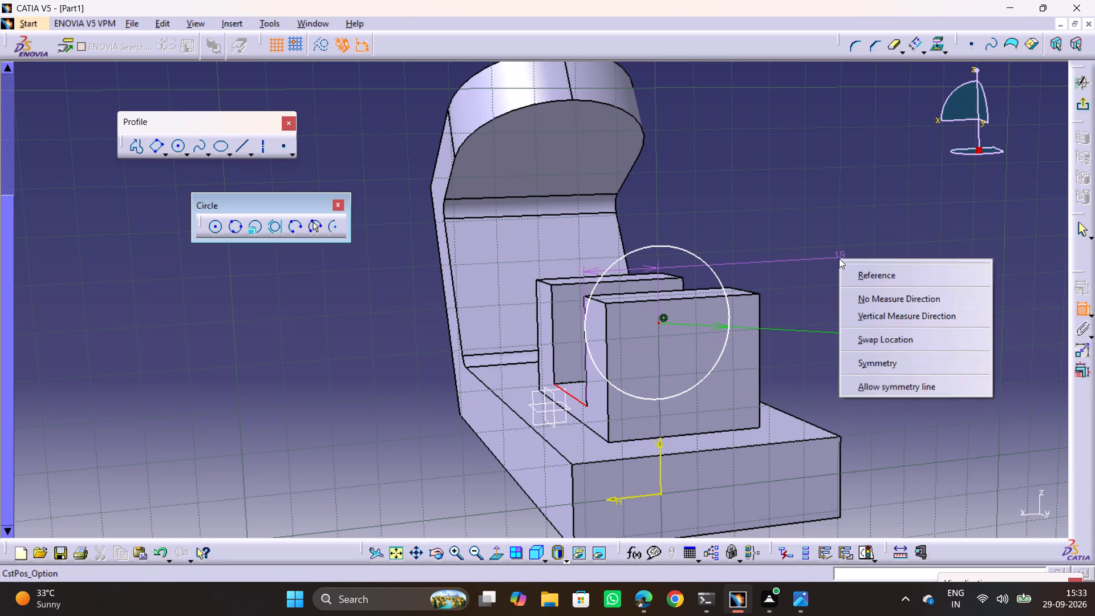
left_click(877, 313)
left_click(916, 290)
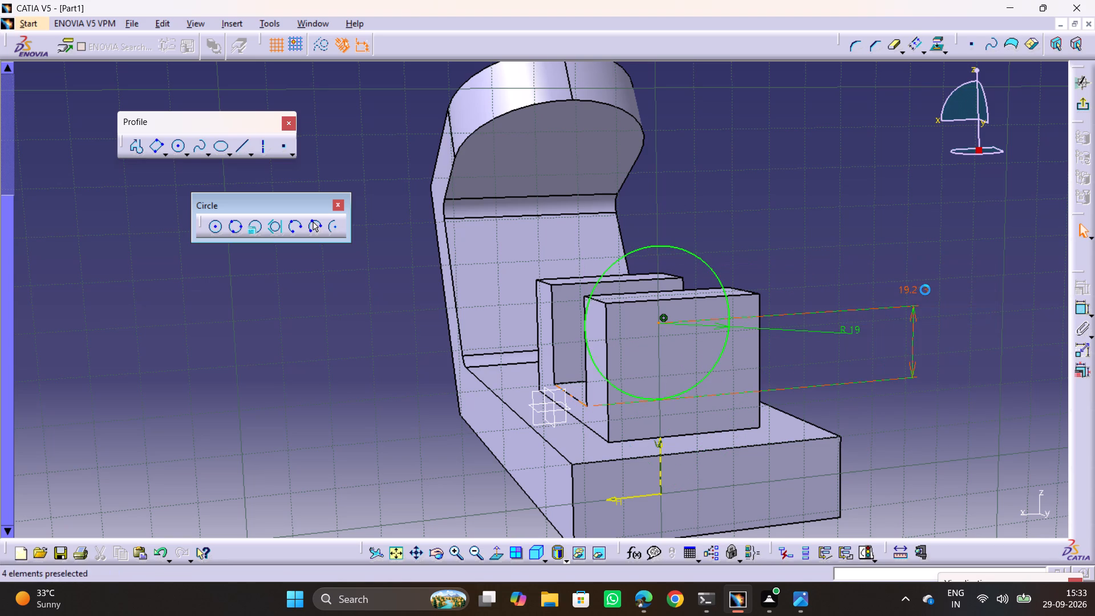
double_click(925, 290)
type("25")
key("Return")
left_click(865, 241)
Examine the circle's position relative to the two lugs from several angles.
scroll(758, 291, "down", 1)
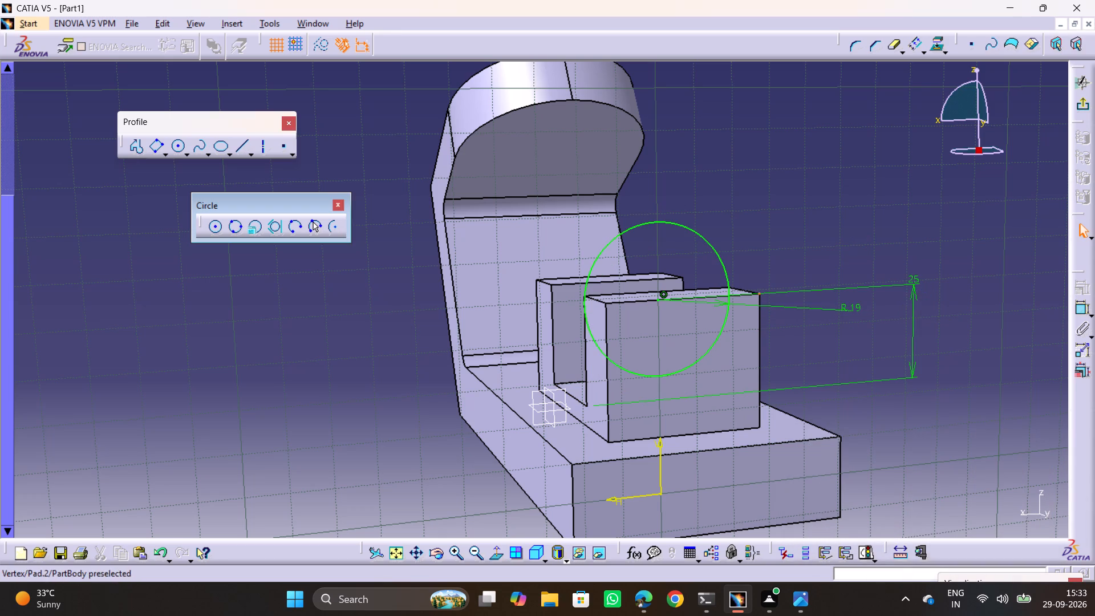
middle_click_drag(758, 293, 476, 352)
left_click_drag(709, 258, 476, 352)
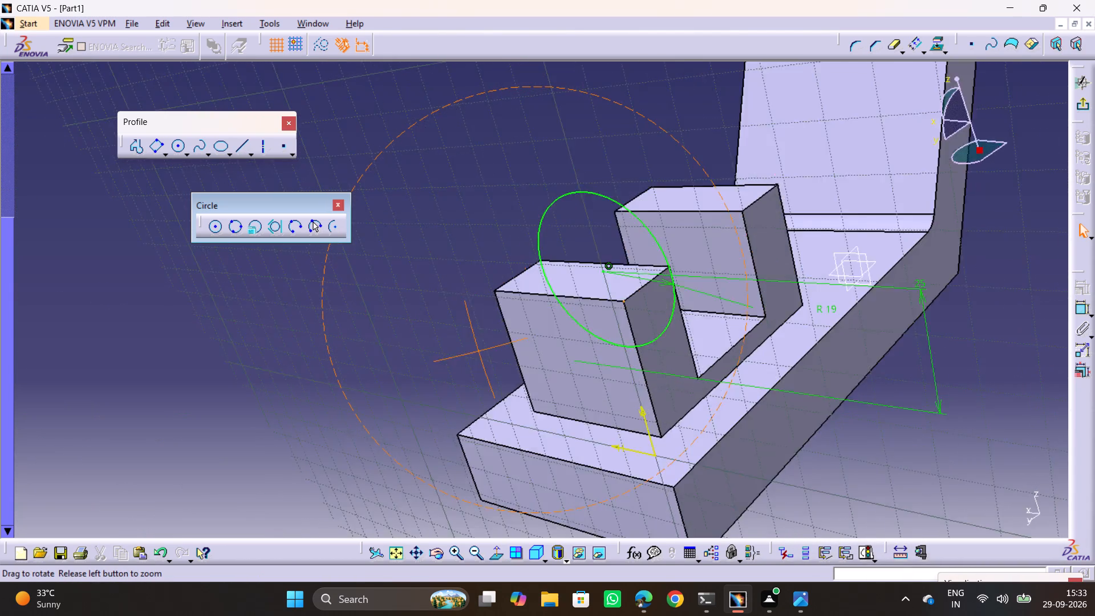
left_click_drag(476, 352, 299, 455)
middle_click_drag(476, 352, 301, 451)
middle_click_drag(518, 378, 598, 280)
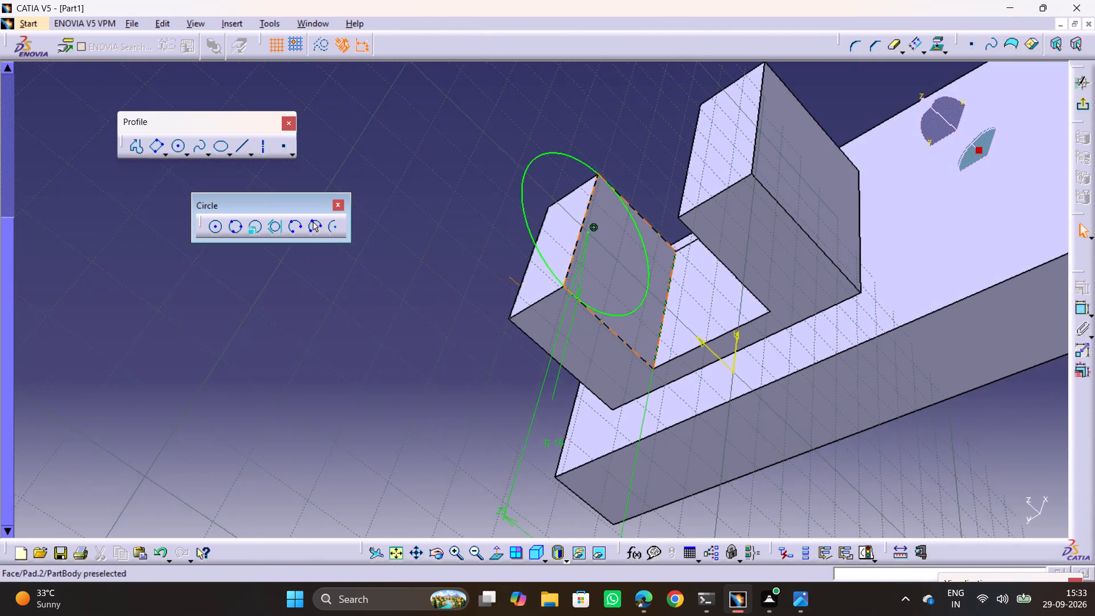
middle_click_drag(587, 231, 877, 181)
left_click_drag(587, 231, 877, 181)
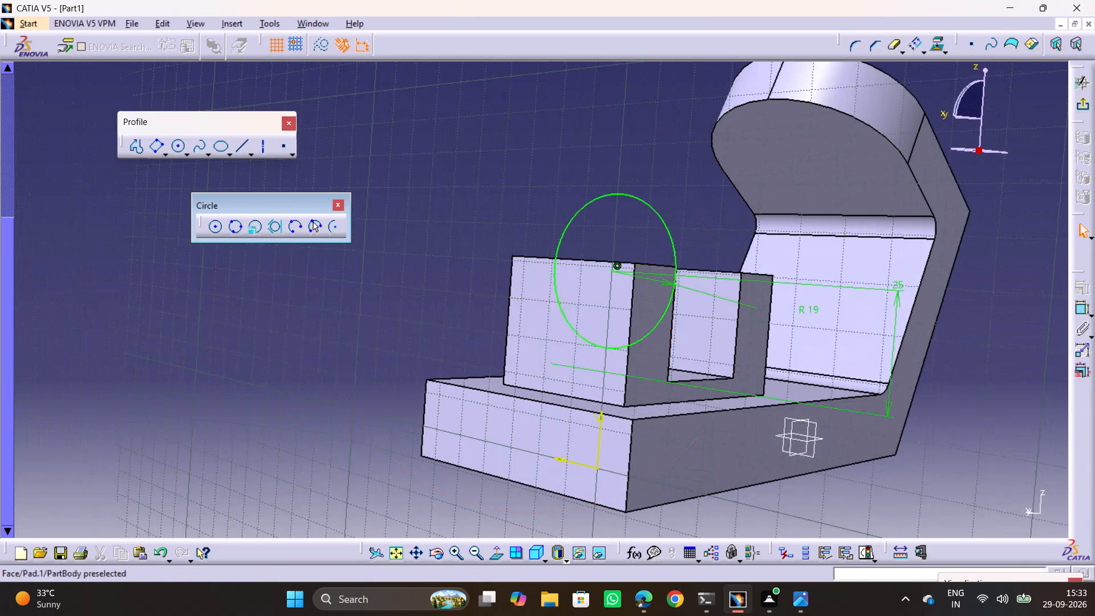
Examine the R19 circle against both lugs and the base from further viewing angles.
middle_click_drag(379, 298, 517, 294)
scroll(581, 313, "down", 1)
middle_click_drag(580, 313, 692, 400)
left_click_drag(580, 313, 692, 400)
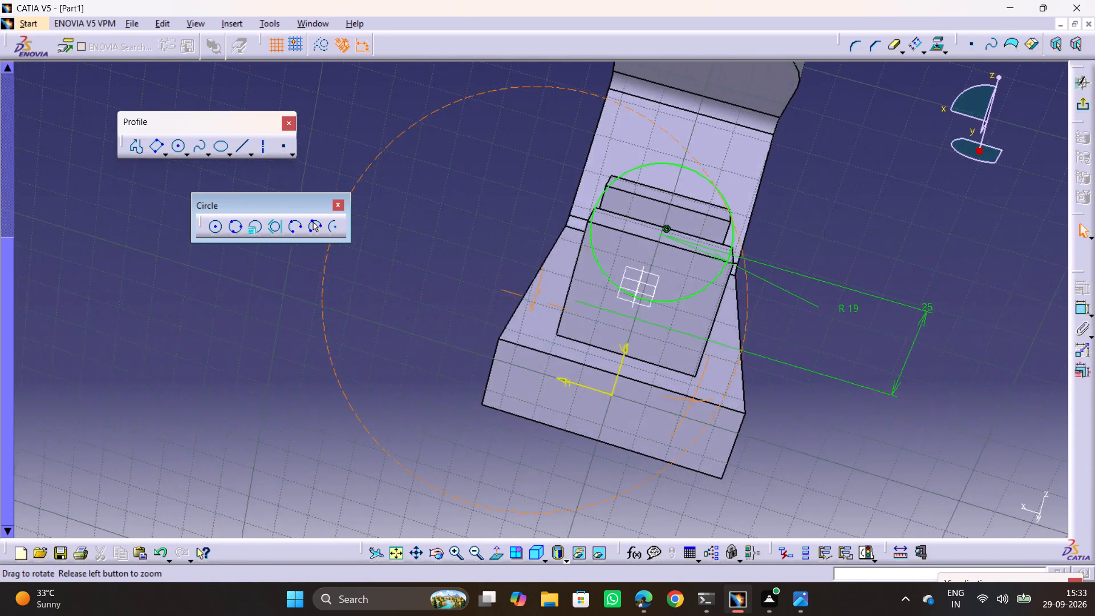
middle_click_drag(692, 400, 691, 400)
left_click_drag(692, 400, 691, 400)
middle_click_drag(641, 387, 744, 375)
middle_click_drag(713, 393, 881, 250)
left_click_drag(713, 393, 879, 250)
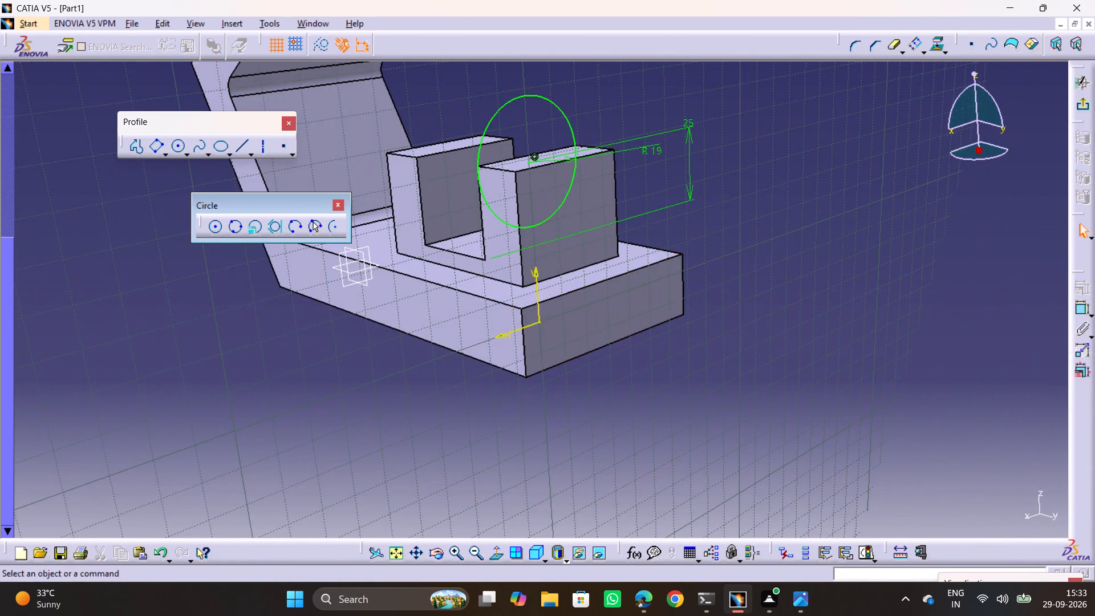
middle_click_drag(578, 293, 671, 371)
left_click(961, 330)
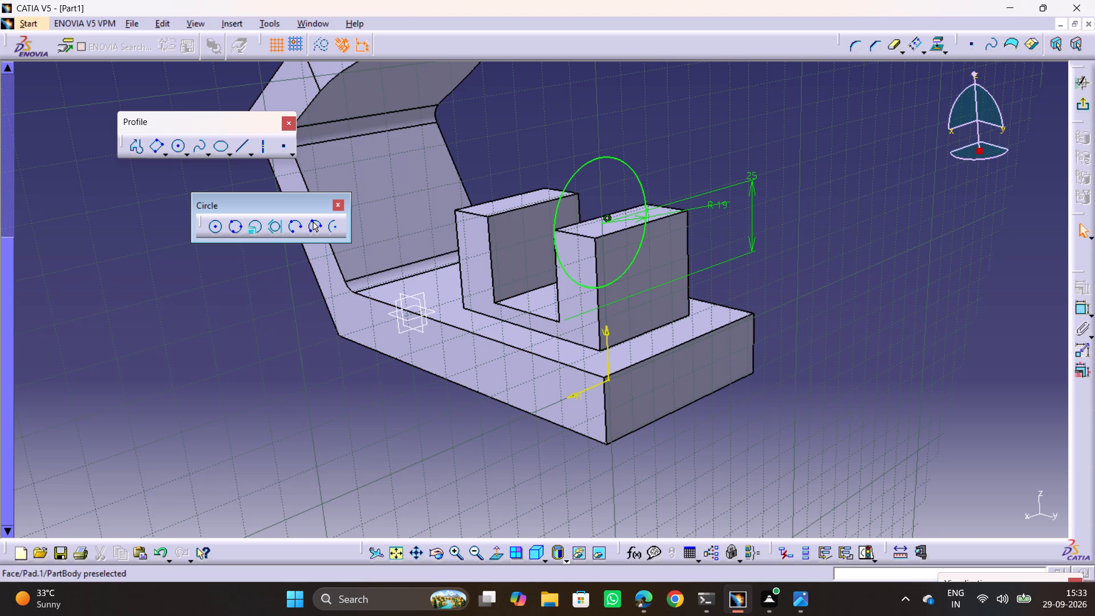
Edit the lug pad's sketch, setting the gap floor's height above the base's upper face to 6 mm, and update the part.
double_click(516, 320)
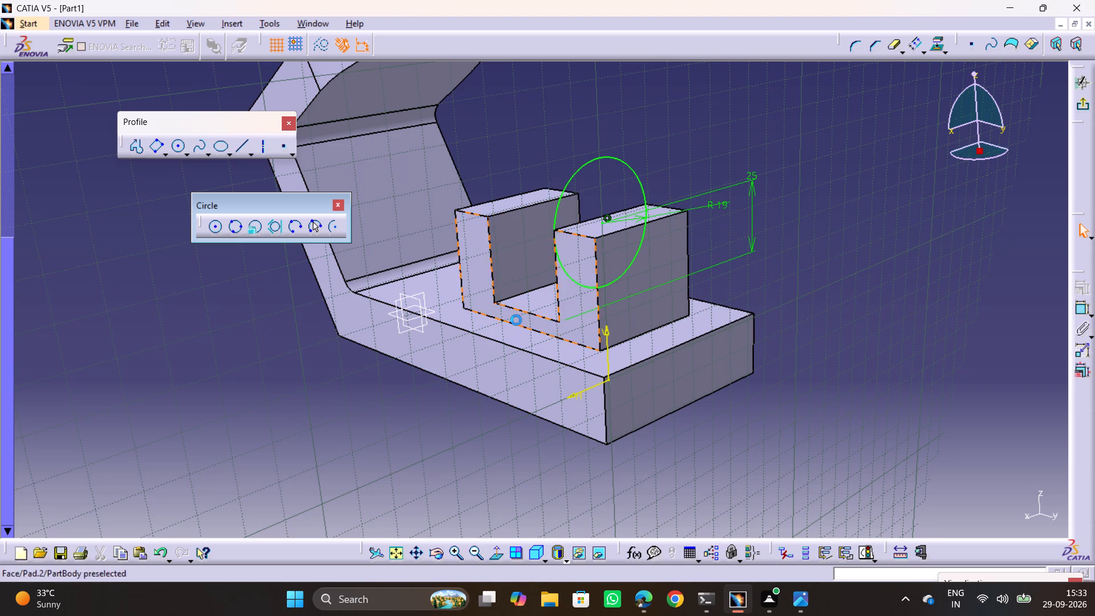
double_click(453, 294)
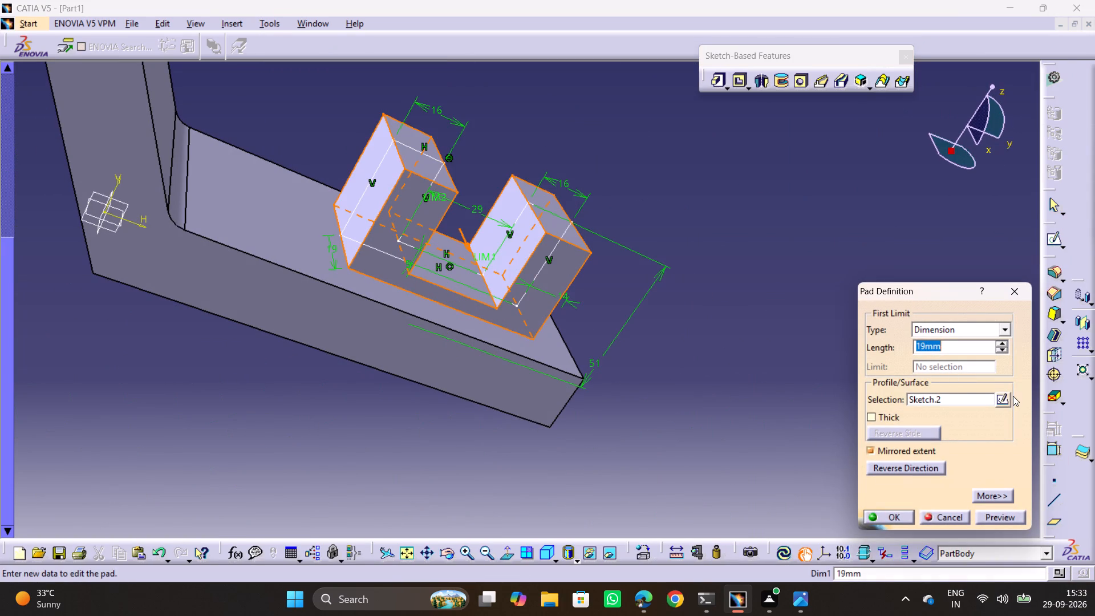
left_click(1007, 400)
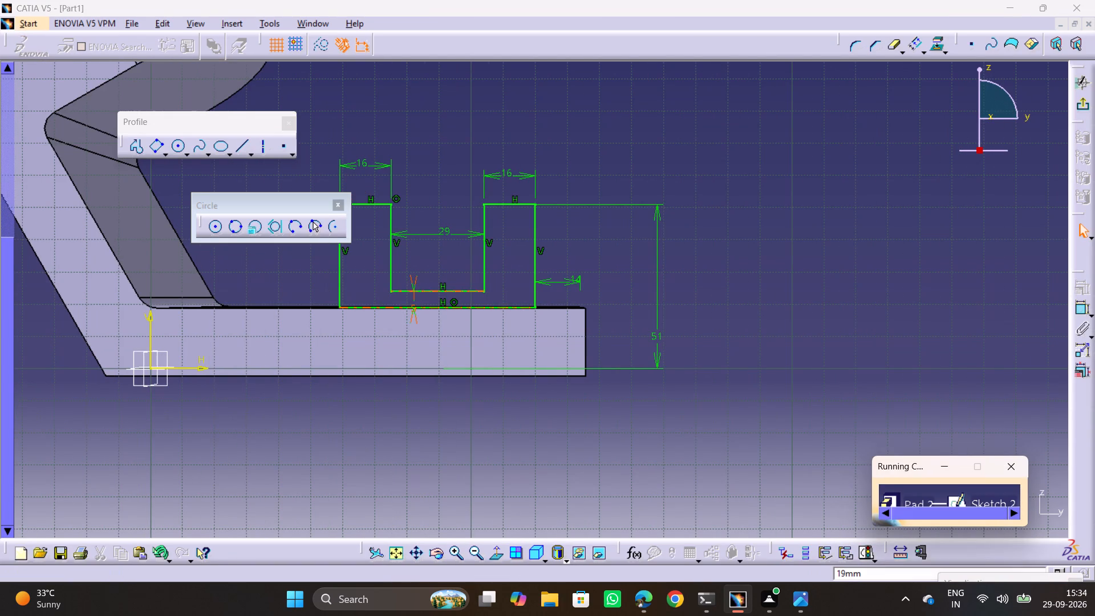
double_click(413, 319)
key("6")
key("Return")
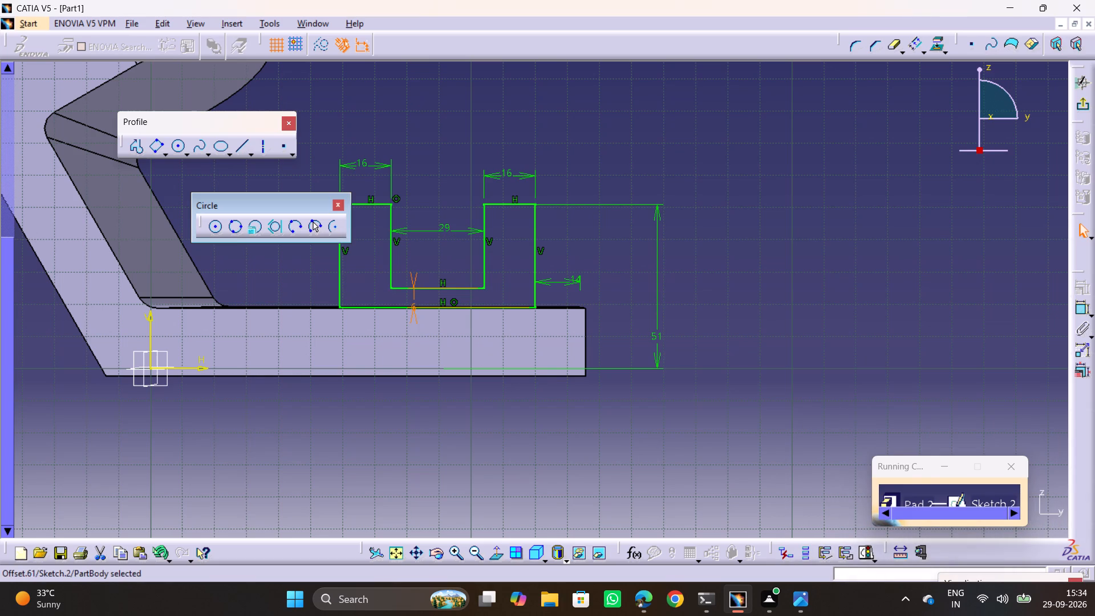
left_click(845, 315)
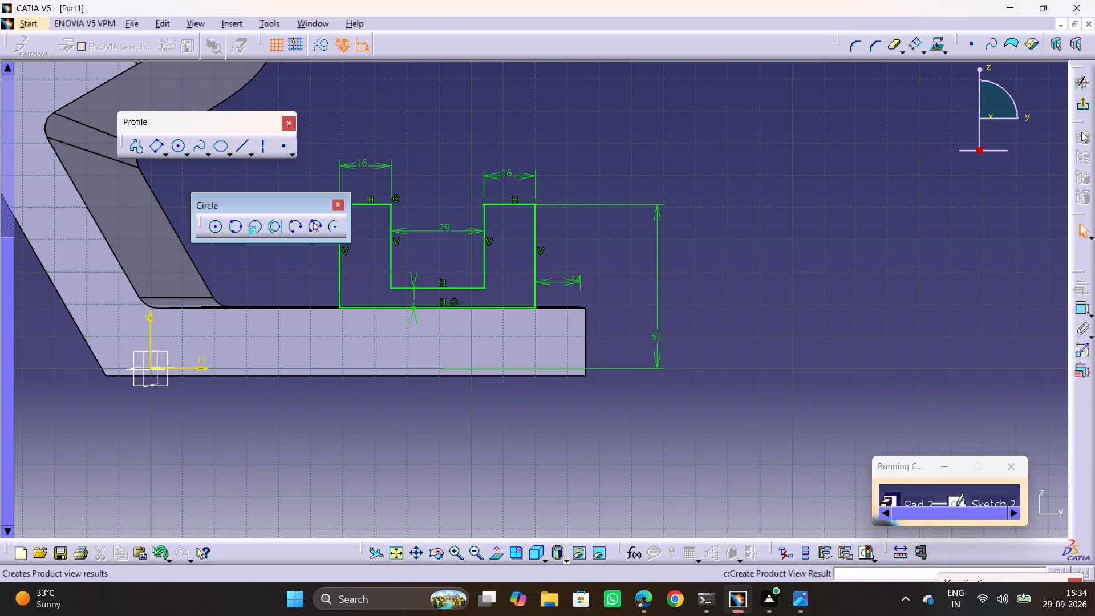
left_click(1079, 101)
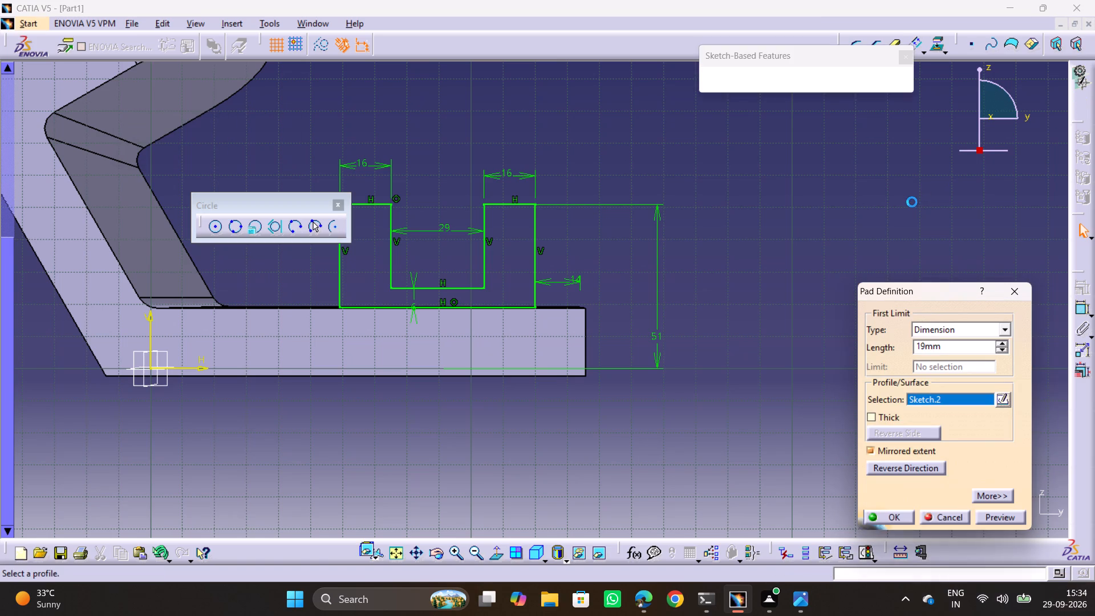
left_click(895, 516)
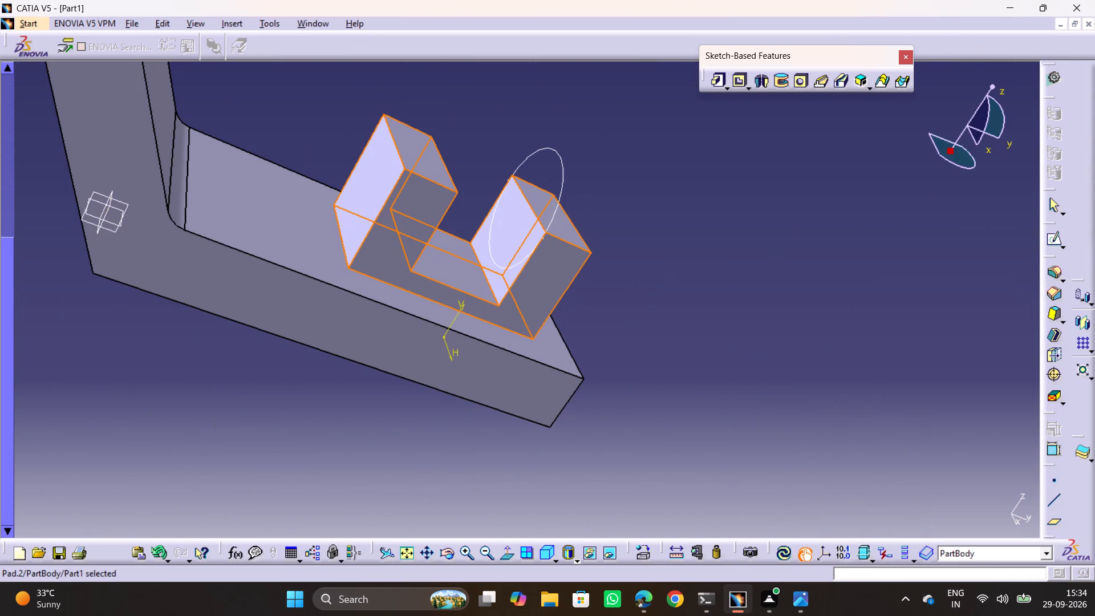
left_click(813, 388)
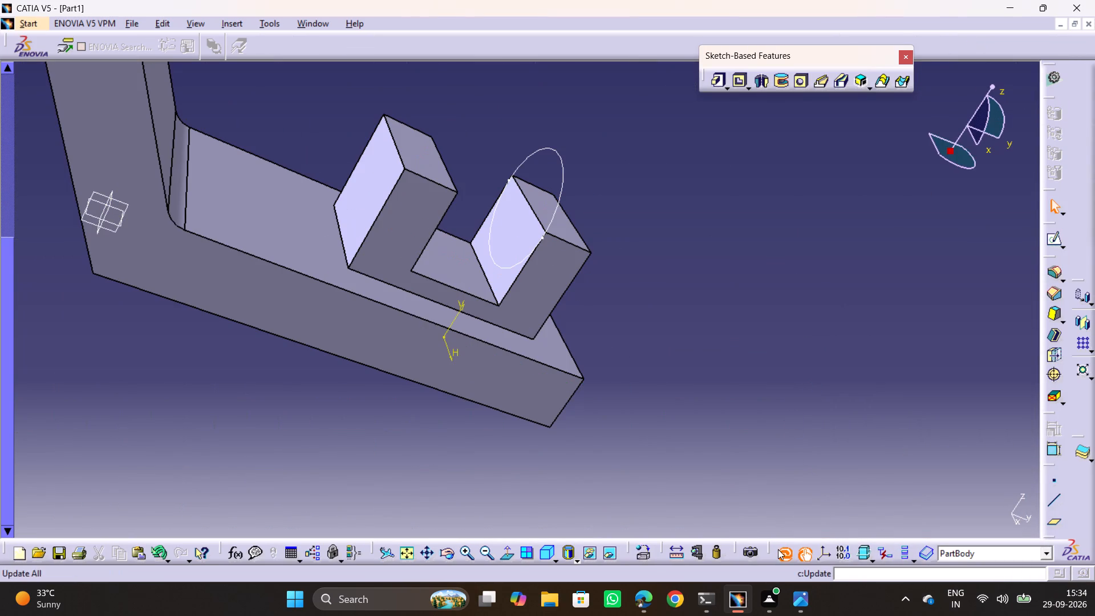
left_click(778, 549)
Reopen the R19 circle's sketch and examine the circle's position on the lug from several angles.
double_click(561, 159)
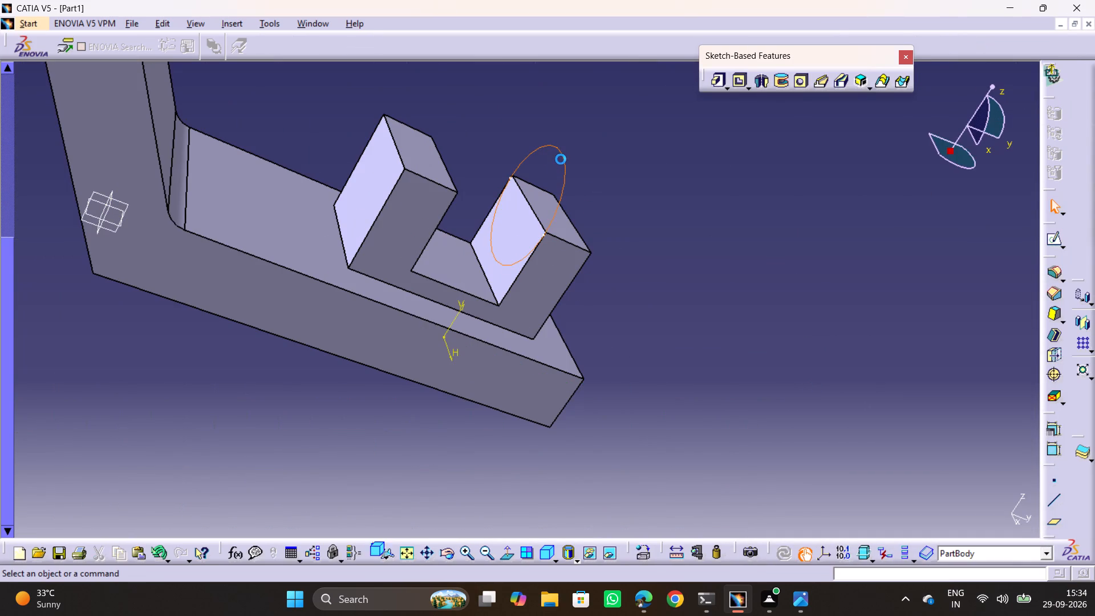
middle_click_drag(696, 247, 914, 370)
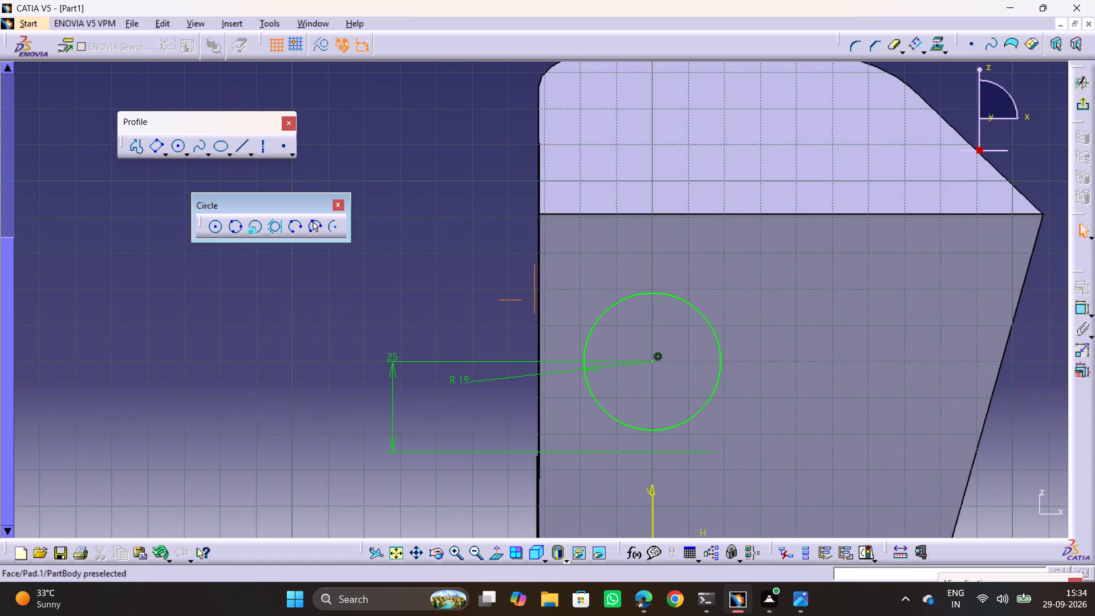
middle_click_drag(812, 377, 1062, 403)
left_click_drag(812, 377, 1063, 403)
middle_click_drag(930, 331, 129, 298)
left_click_drag(928, 331, 129, 298)
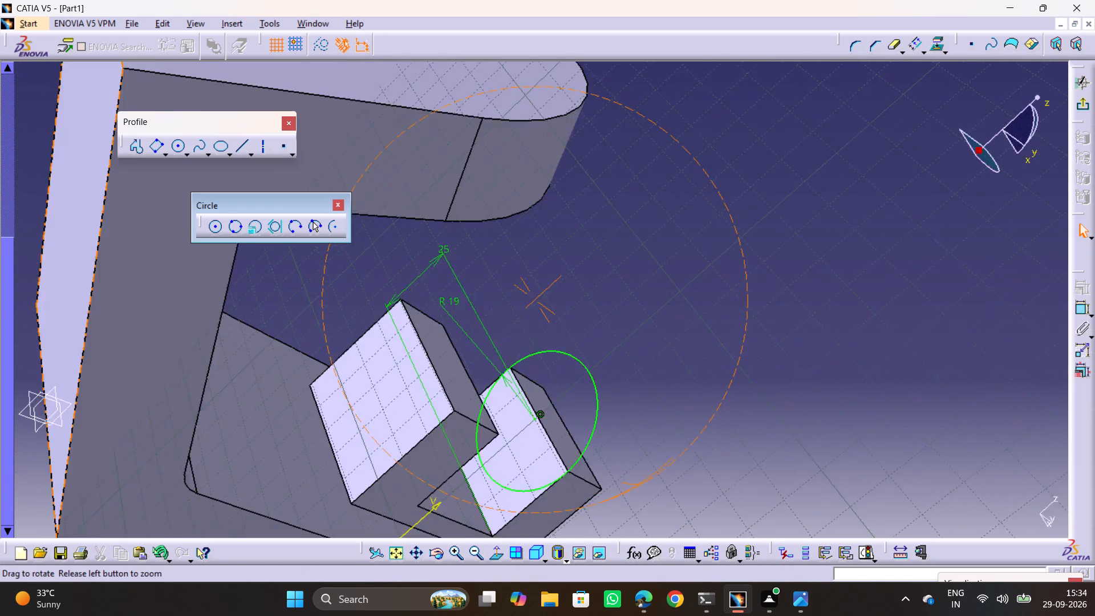
left_click_drag(129, 298, 116, 293)
middle_click_drag(129, 298, 119, 291)
middle_click_drag(356, 430, 533, 140)
left_click_drag(358, 433, 533, 140)
middle_click_drag(392, 307, 593, 460)
left_click_drag(392, 307, 593, 460)
middle_click_drag(597, 427, 573, 375)
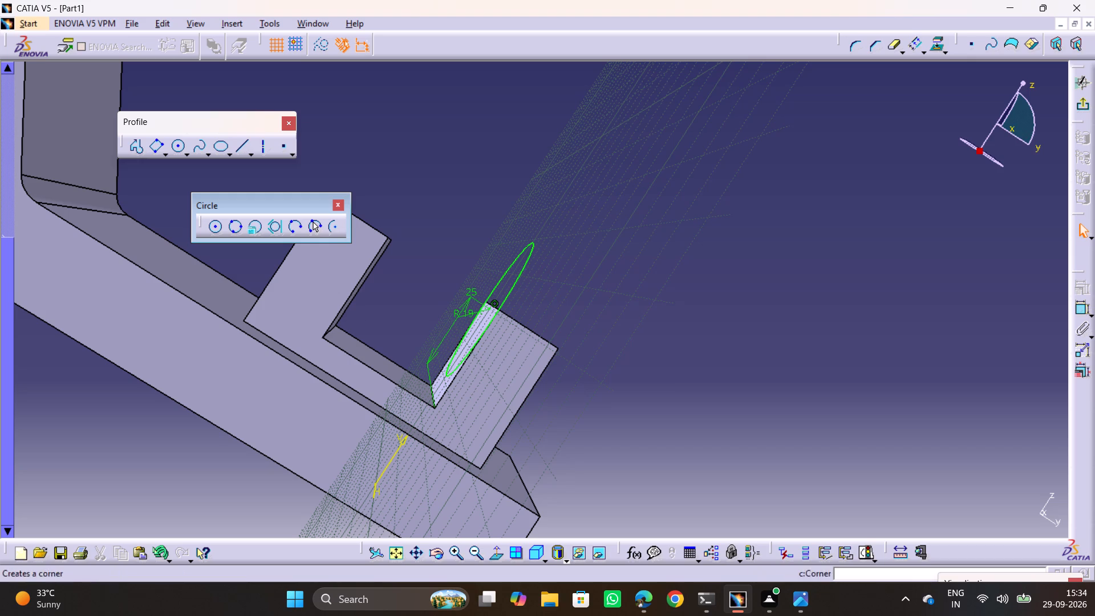
left_click(1080, 106)
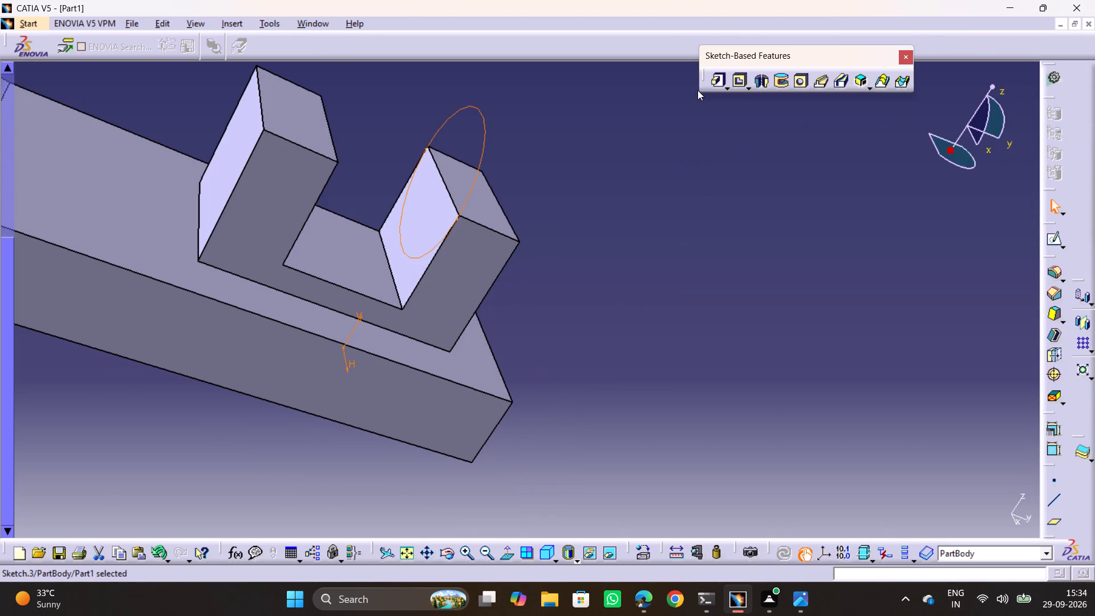
Pad the R19 circle 19 mm in the reversed direction, through the lug nearest the base's free end.
left_click(717, 80)
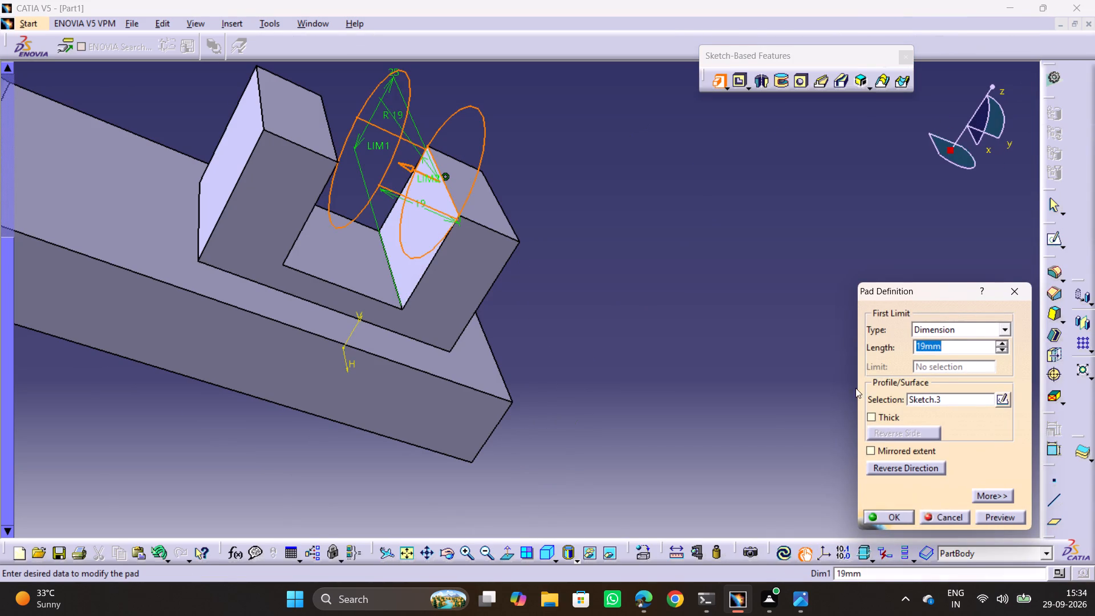
left_click(895, 469)
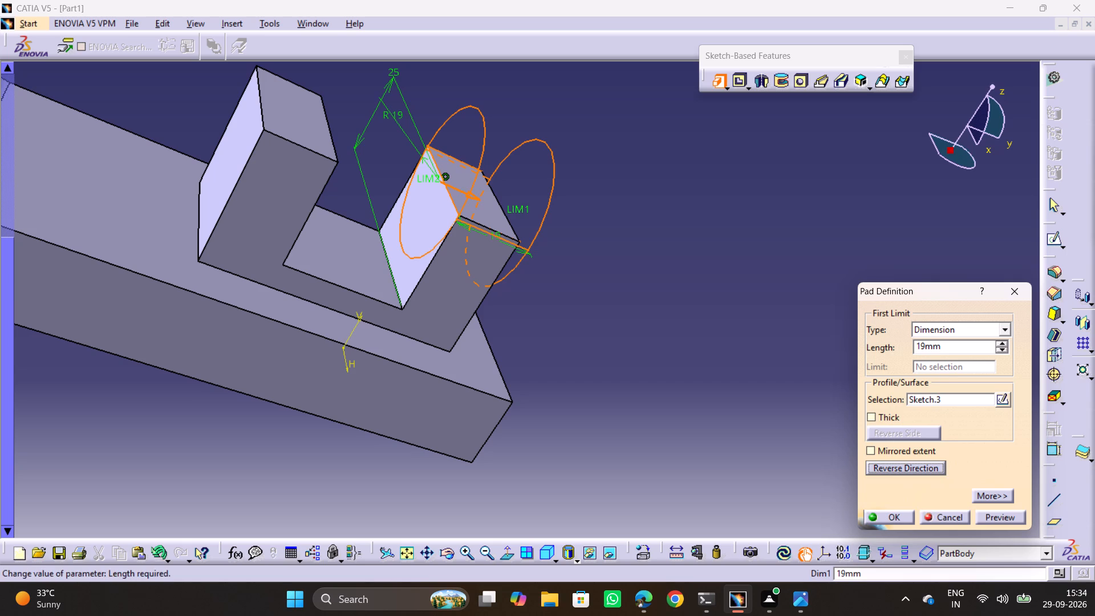
left_click(951, 352)
left_click(995, 516)
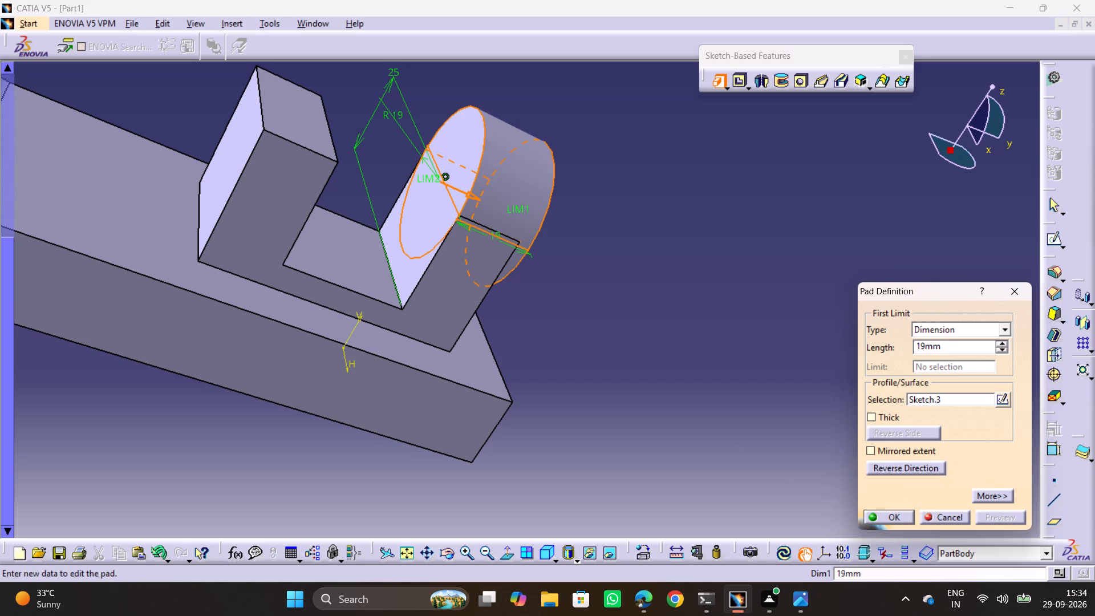
scroll(703, 427, "down", 1)
middle_click_drag(697, 427, 553, 351)
left_click_drag(697, 427, 547, 340)
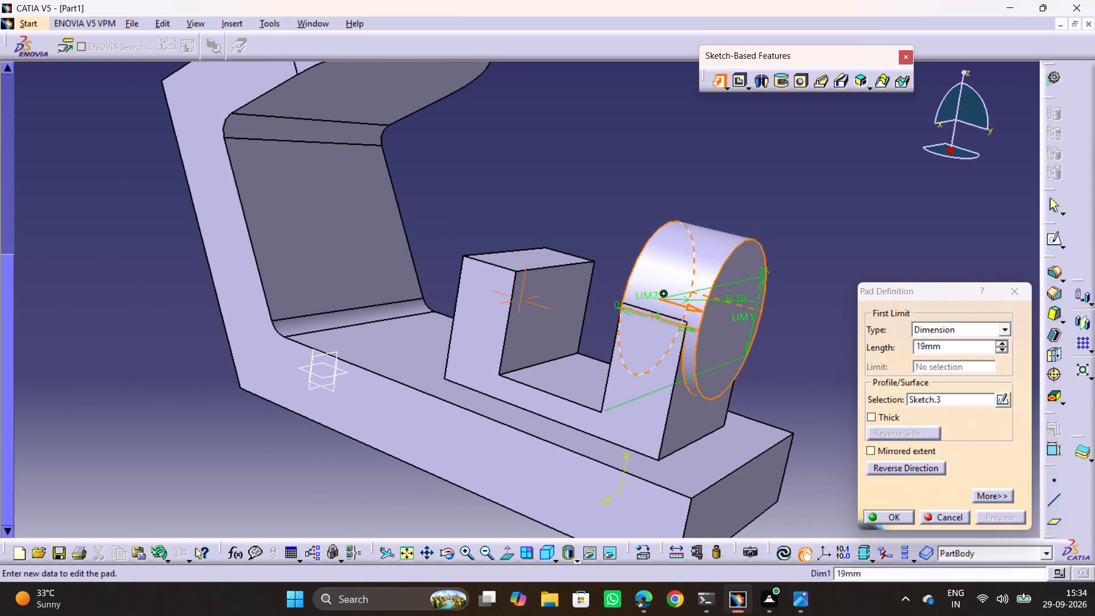
middle_click_drag(705, 336, 709, 320, "ctrl")
middle_click_drag(773, 438, 704, 377)
left_click(883, 526)
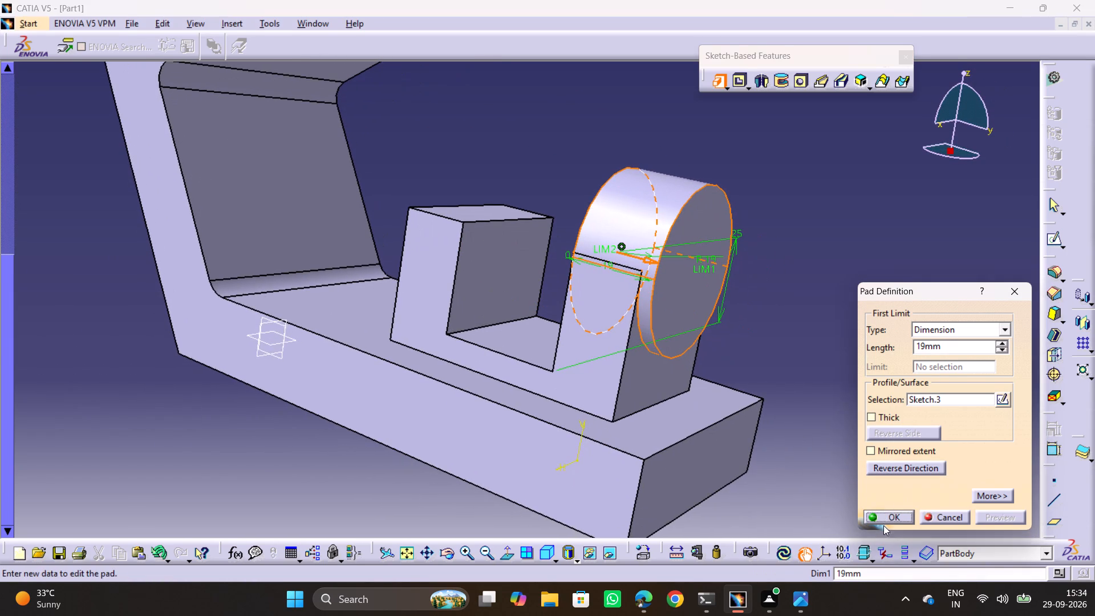
left_click(886, 520)
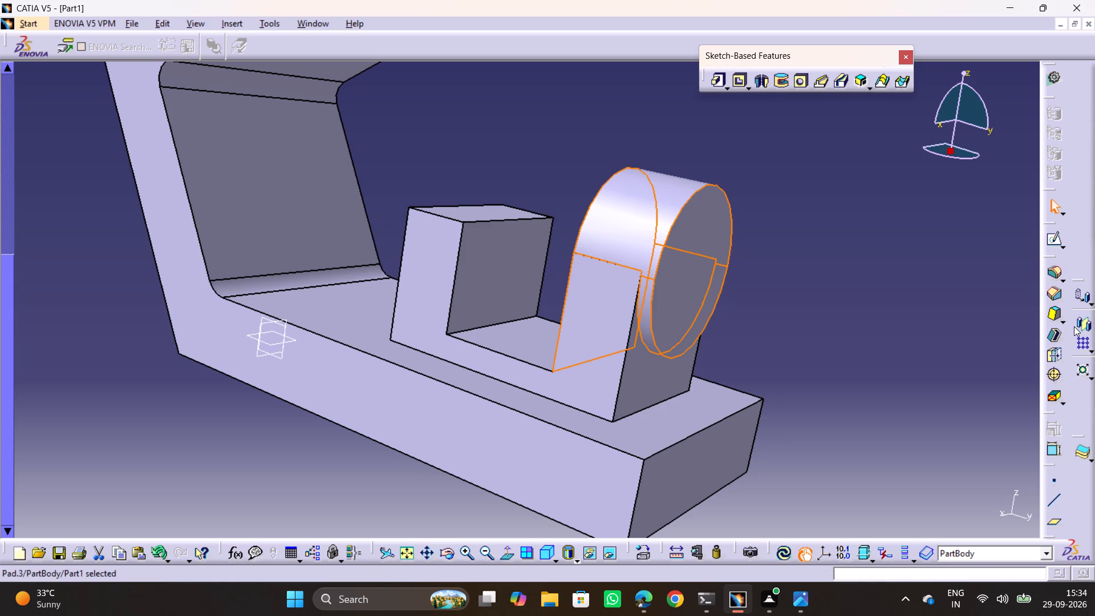
left_click(816, 385)
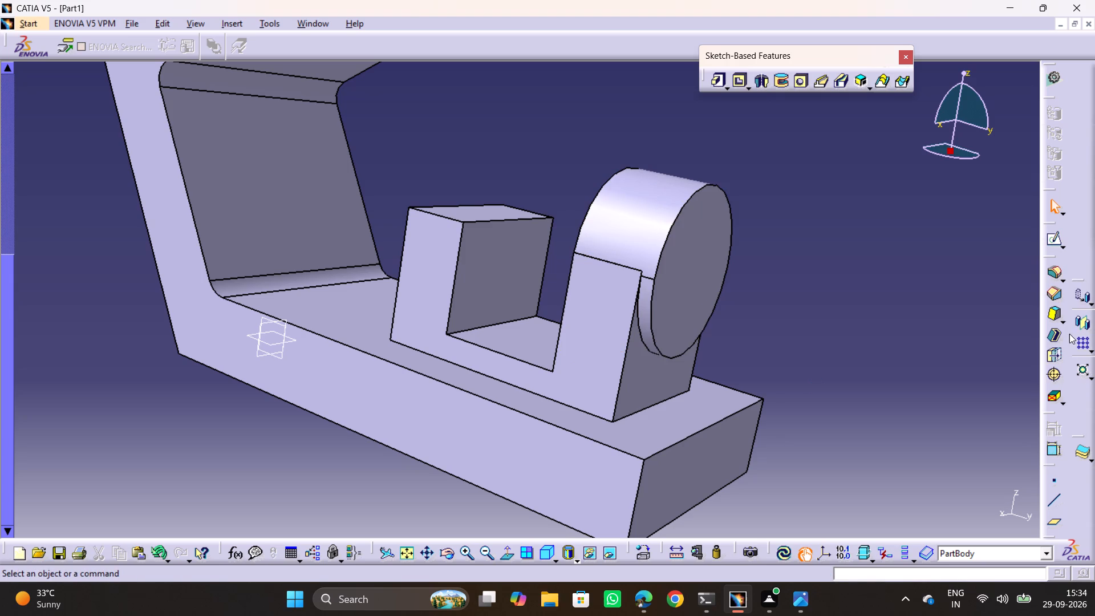
Create a plane offset 14.5 mm into the gap from the gap-side face of the lug nearest the upright.
left_click(1051, 515)
left_click(481, 291)
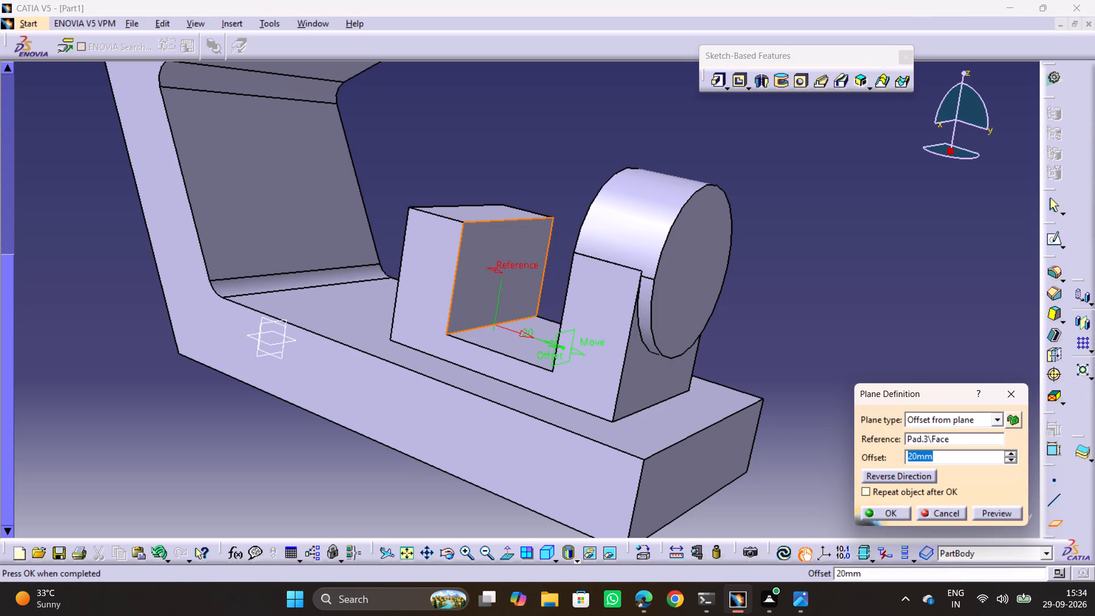
type("14.5")
key("Return")
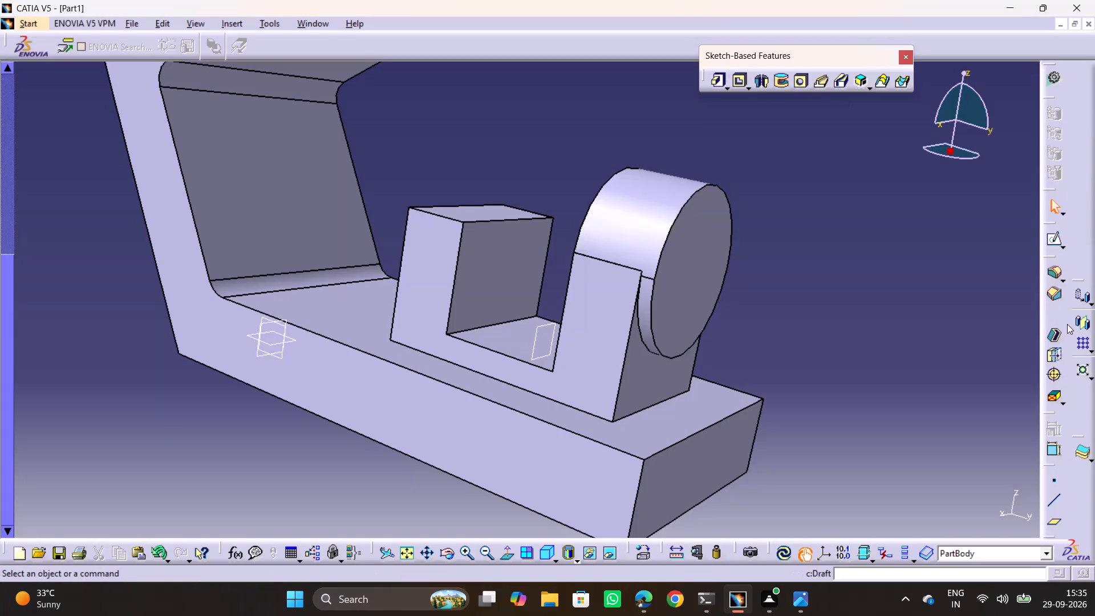
Mirror the R19 circular pad about the offset plane onto the lug nearest the upright.
double_click(692, 295)
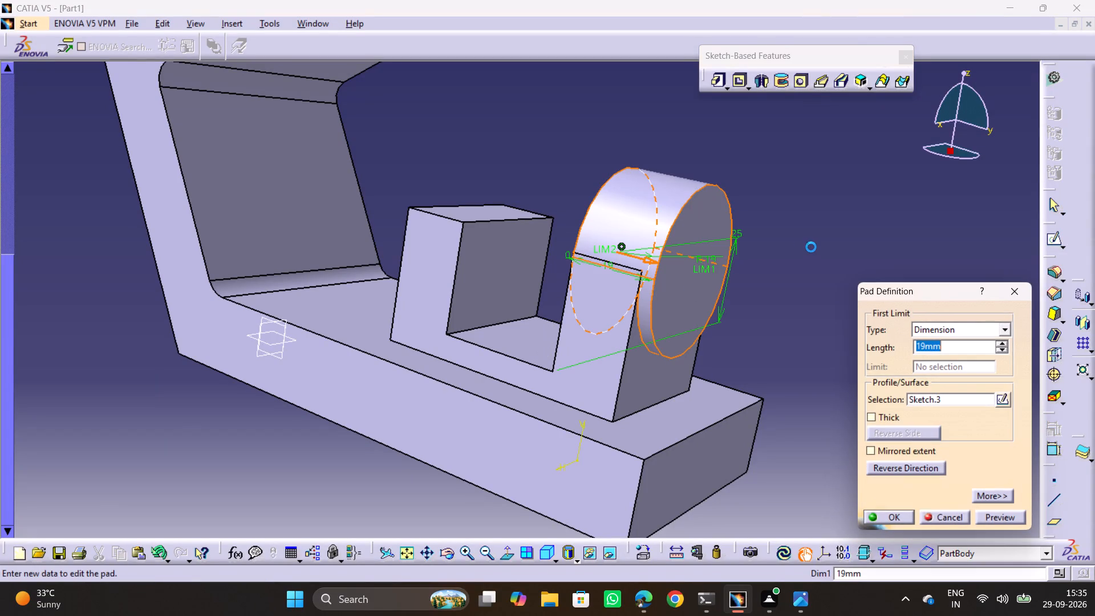
left_click(888, 516)
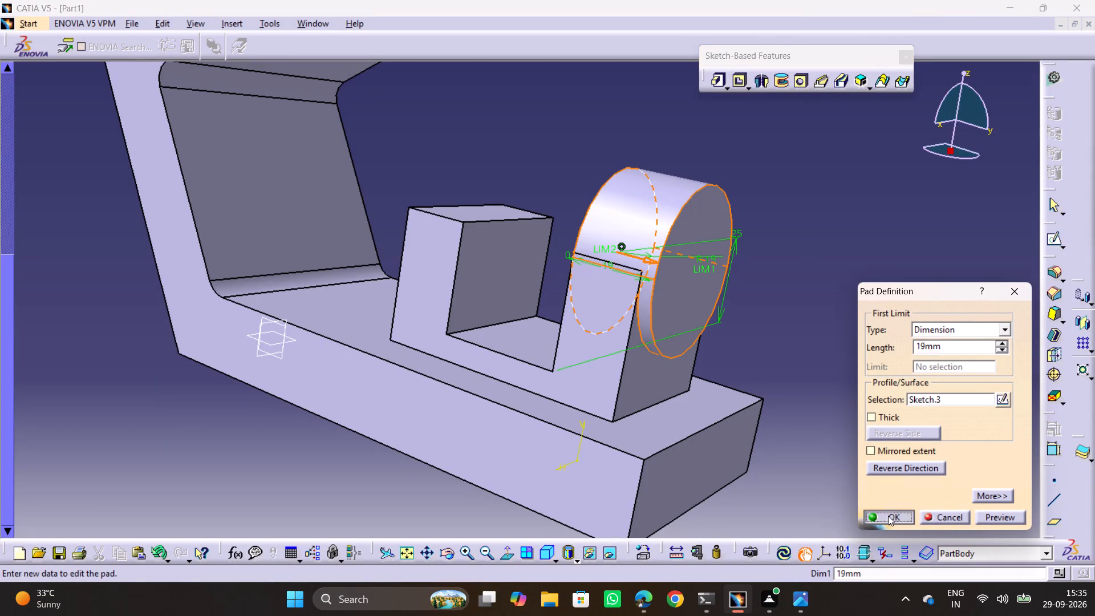
left_click(1076, 325)
left_click(540, 333)
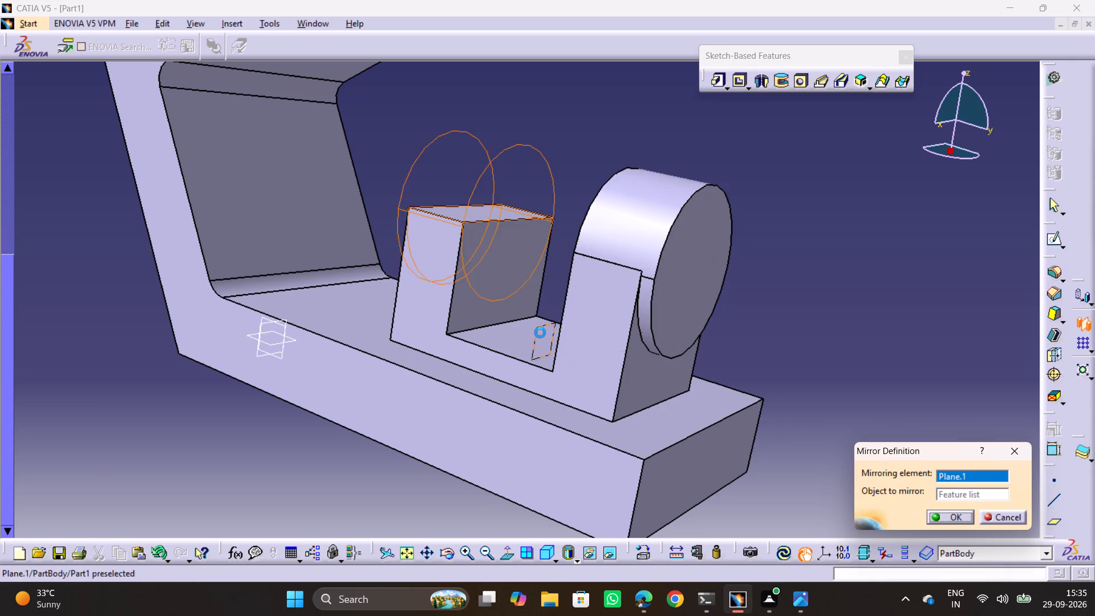
left_click(965, 516)
left_click(836, 333)
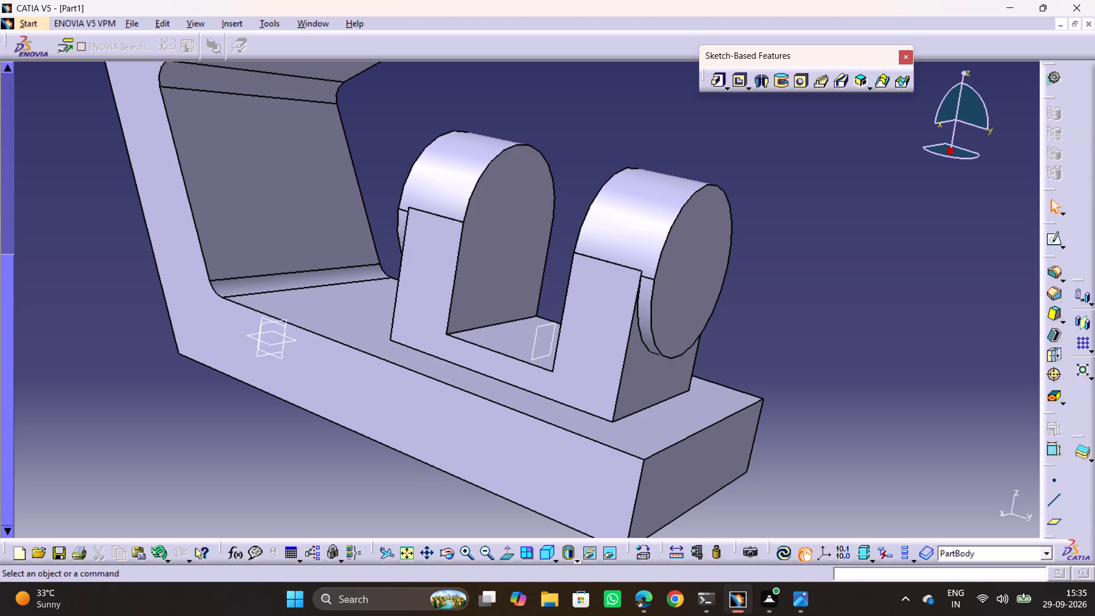
On the outer circular face of the lug nearest the base's free end, sketch a small circle centred on its vertical centreline.
left_click(676, 270)
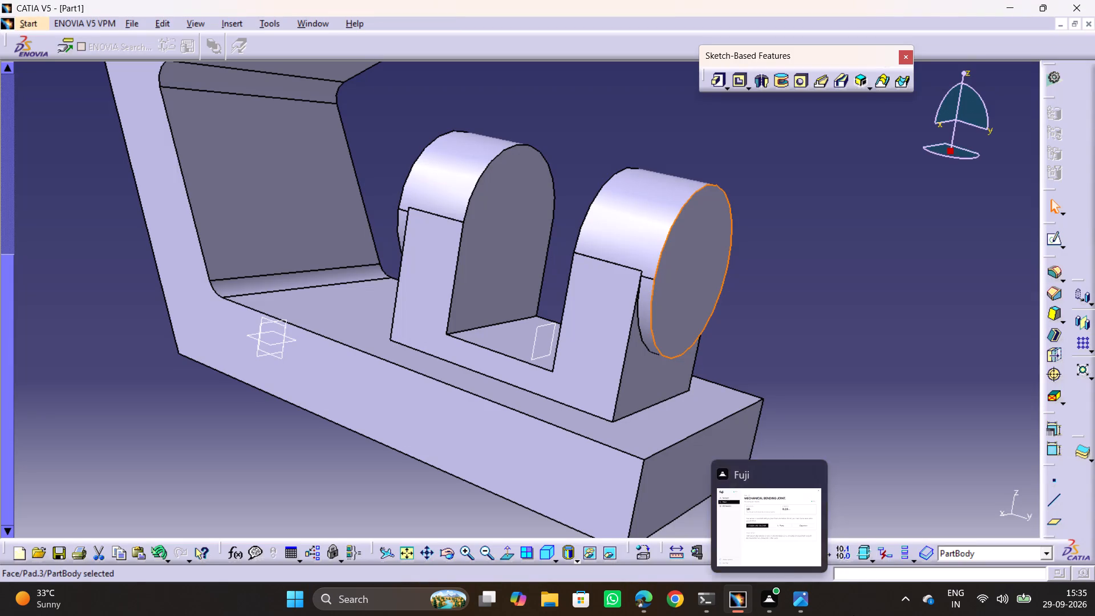
left_click(847, 491)
left_click(671, 279)
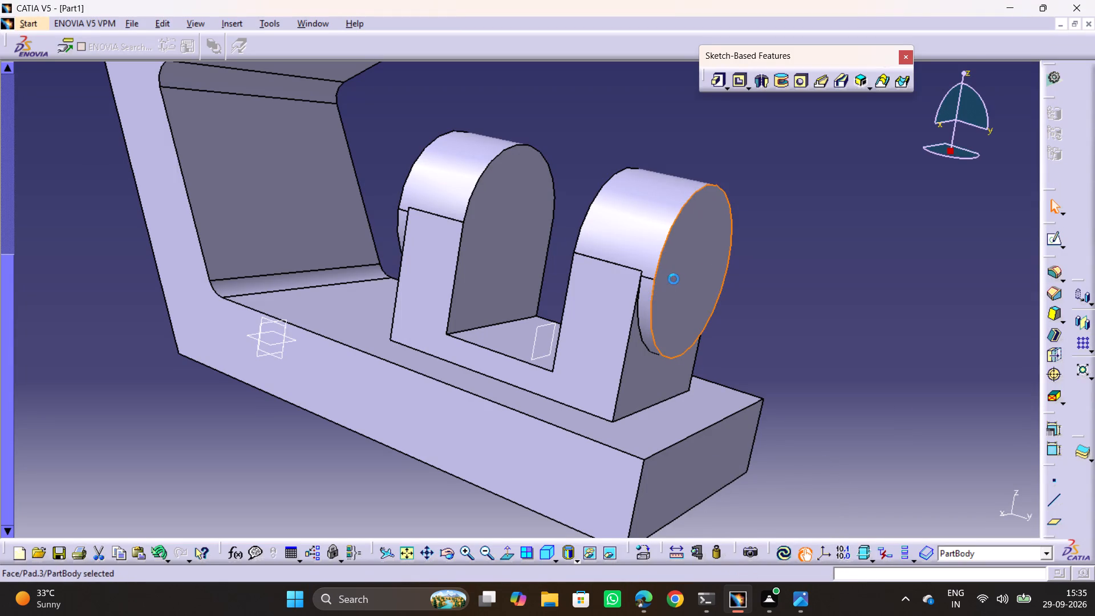
left_click(1053, 239)
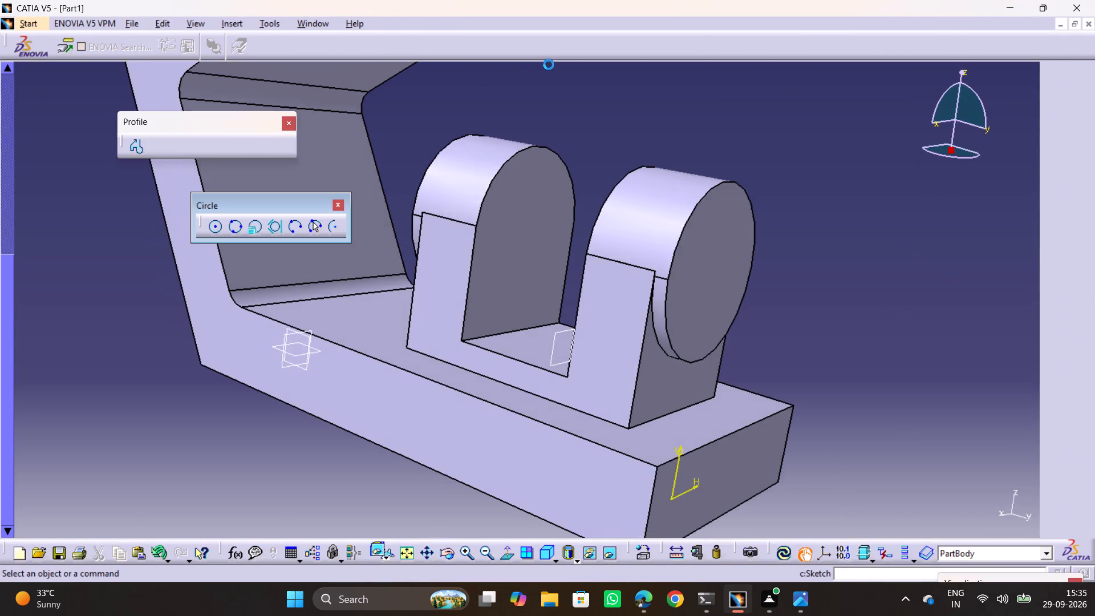
middle_click_drag(889, 298, 610, 282)
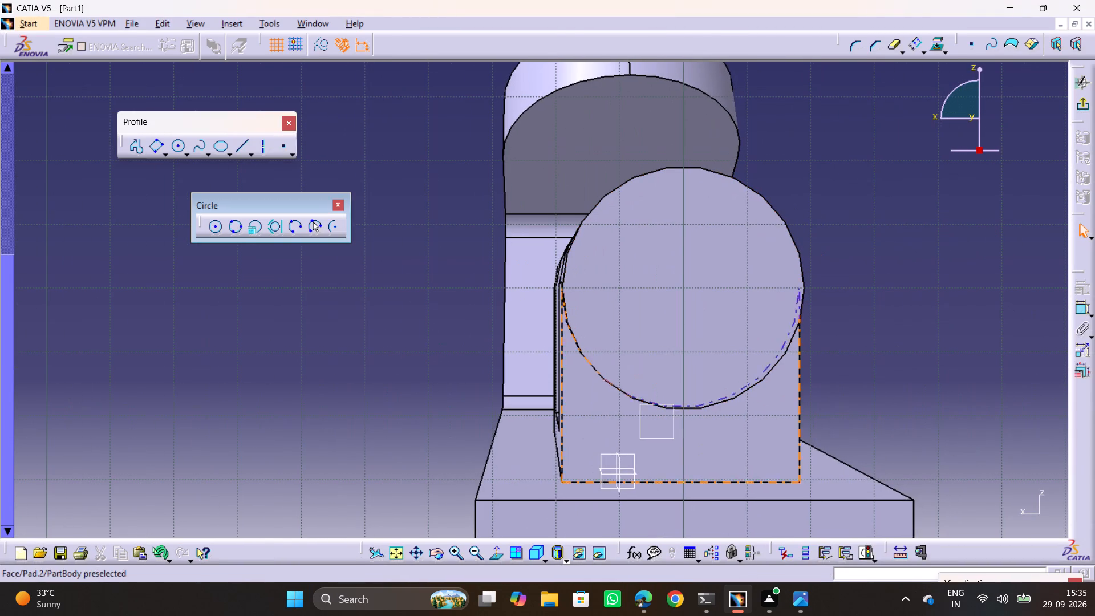
left_click(221, 225)
left_click(686, 273)
left_click(688, 303)
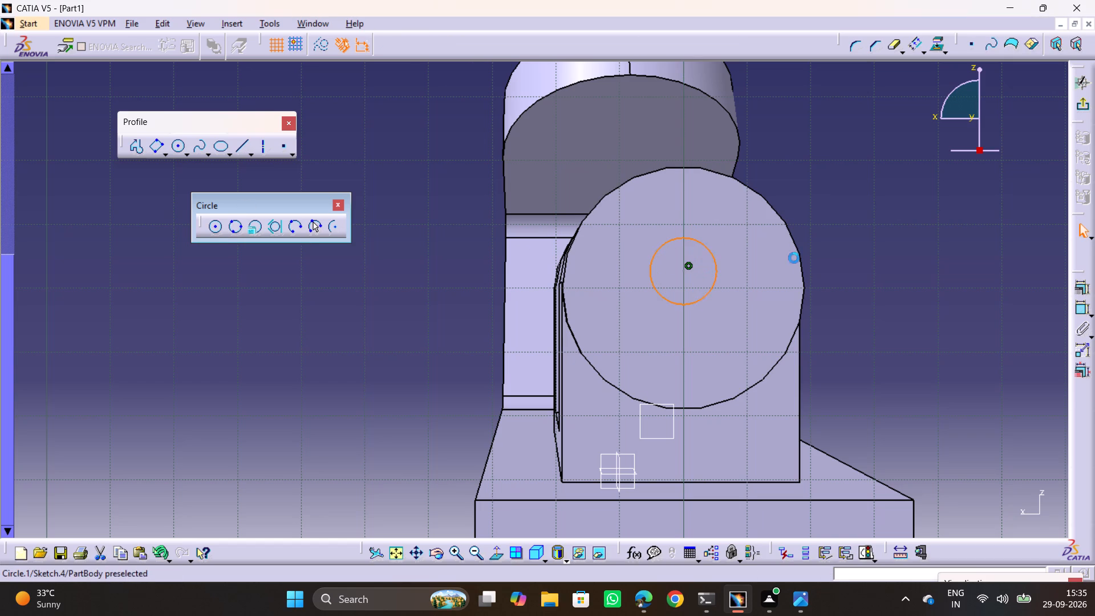
Constrain the small sketched circle concentric with the lug's R19 circular edge.
left_click(775, 209, "shift")
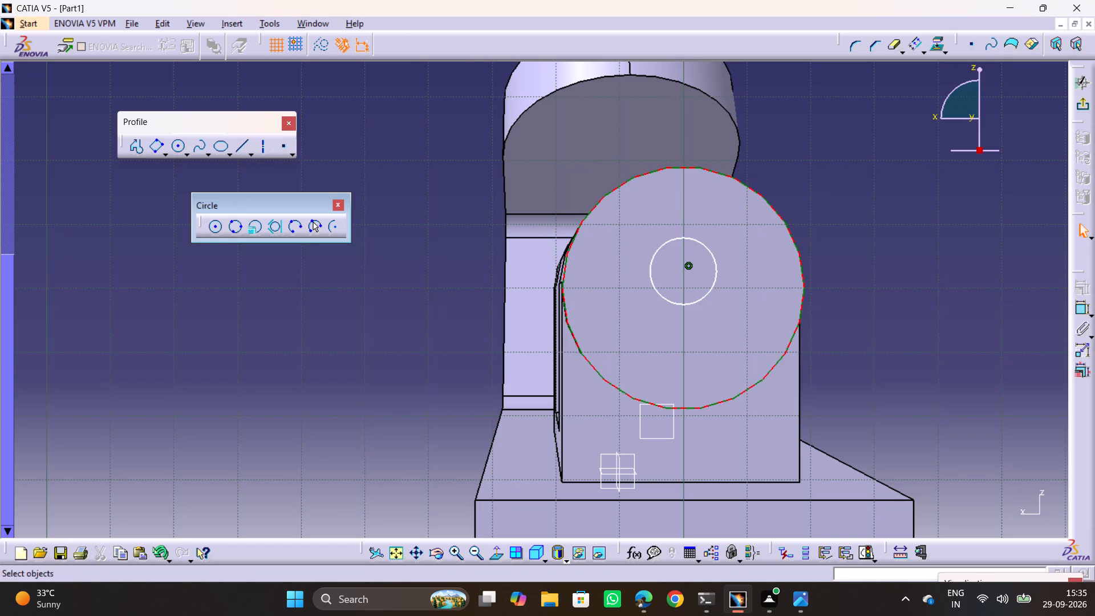
left_click(688, 302, "ctrl")
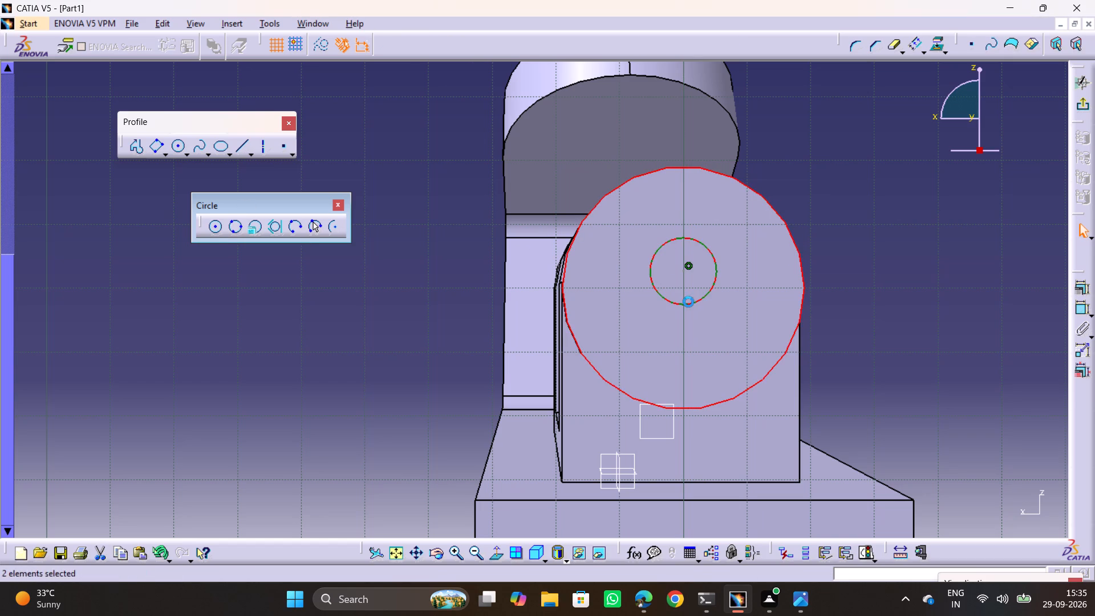
left_click(1081, 289)
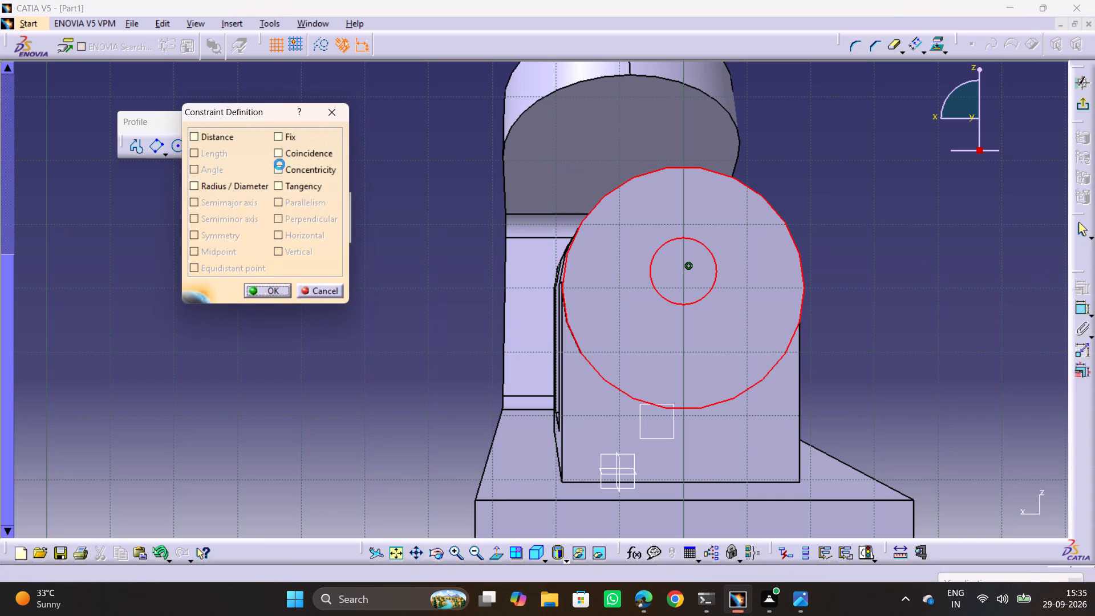
left_click(297, 174)
left_click(263, 299)
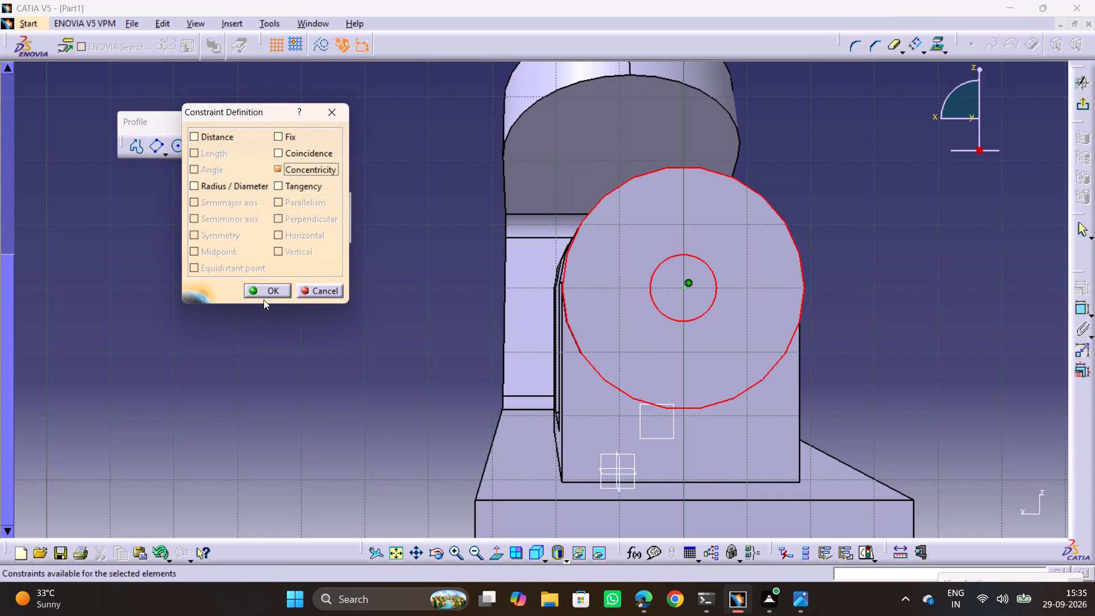
left_click(260, 283)
left_click(1023, 292)
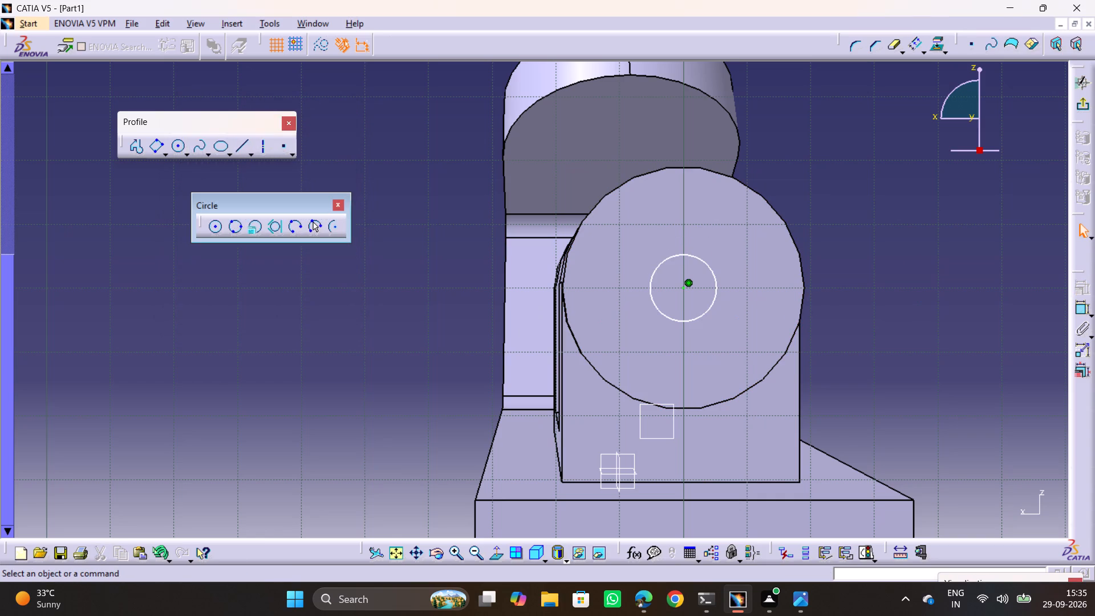
Check the lug hole size on drawing 23.png, dimension the small circle with a 9 mm radius and exit the sketch.
key("alt+Tab")
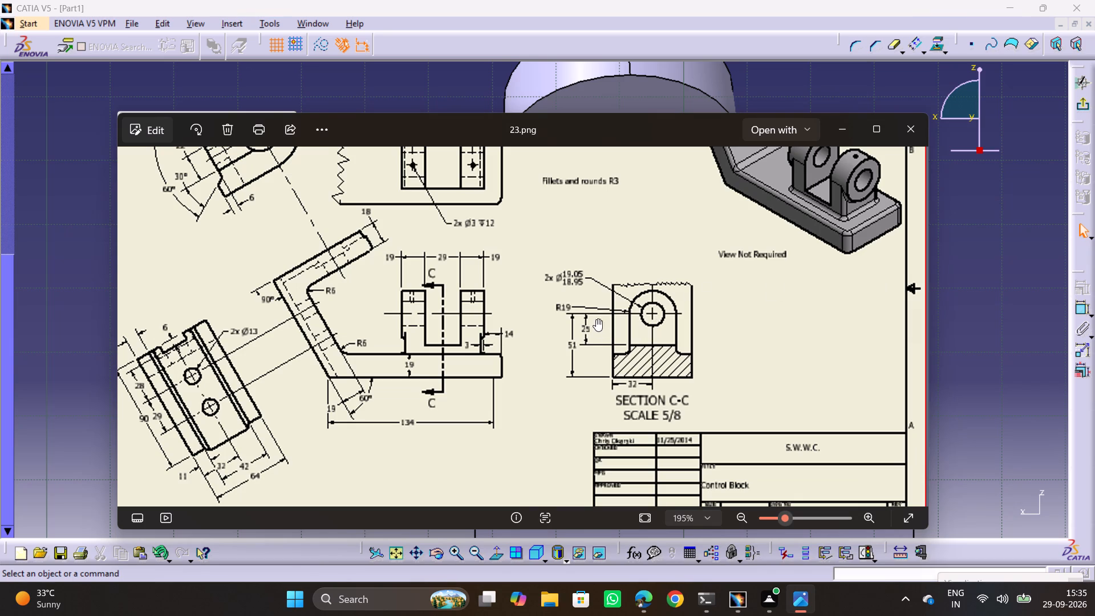
key("alt+Tab")
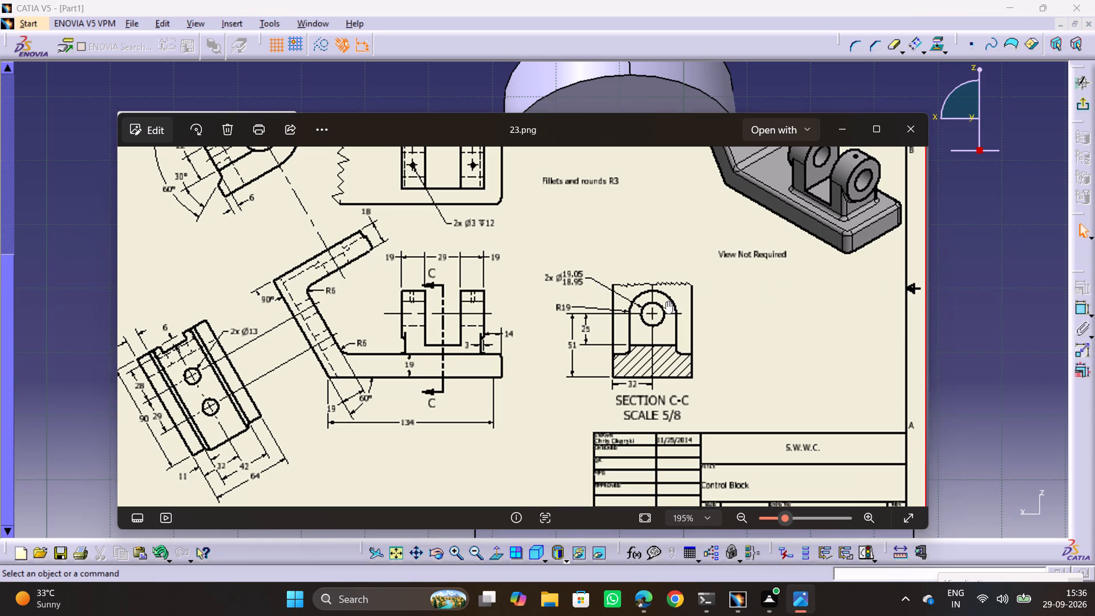
left_click(1075, 310)
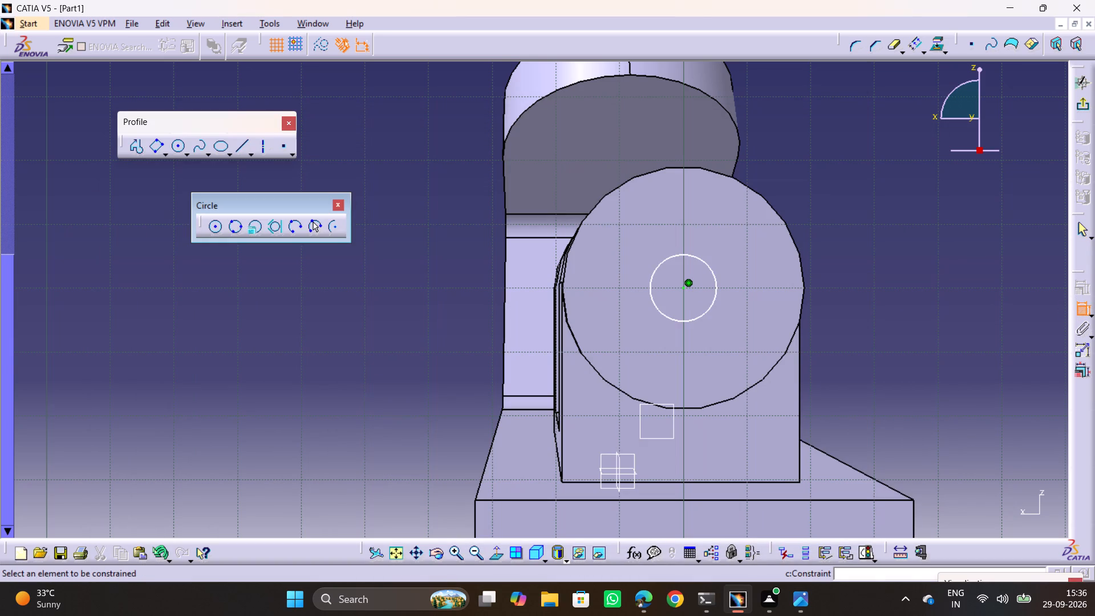
left_click(676, 323)
left_click(709, 351)
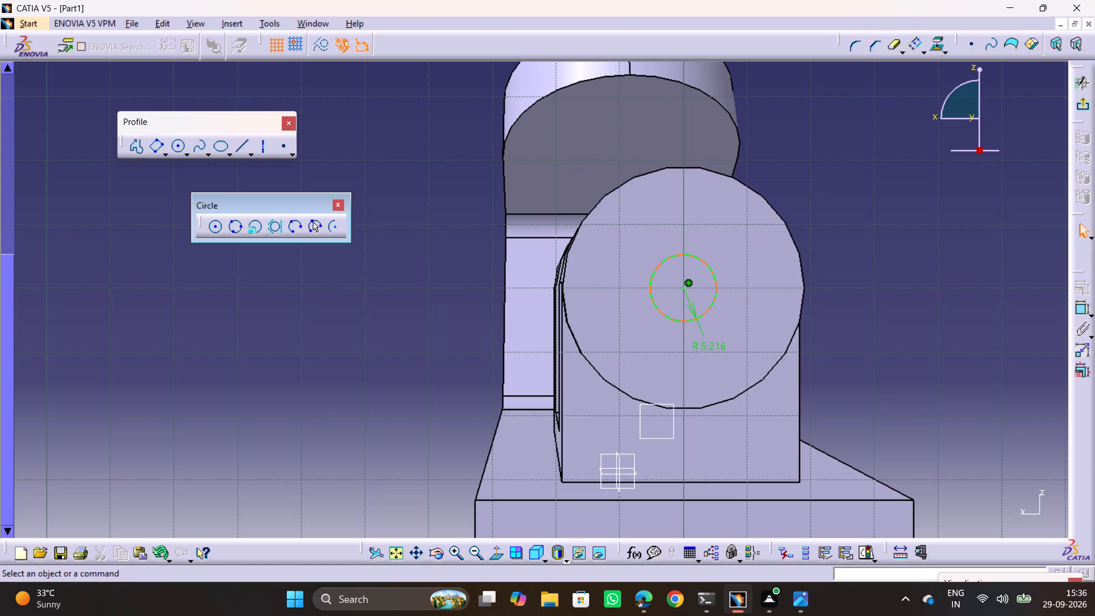
double_click(709, 343)
key("9")
key("Return")
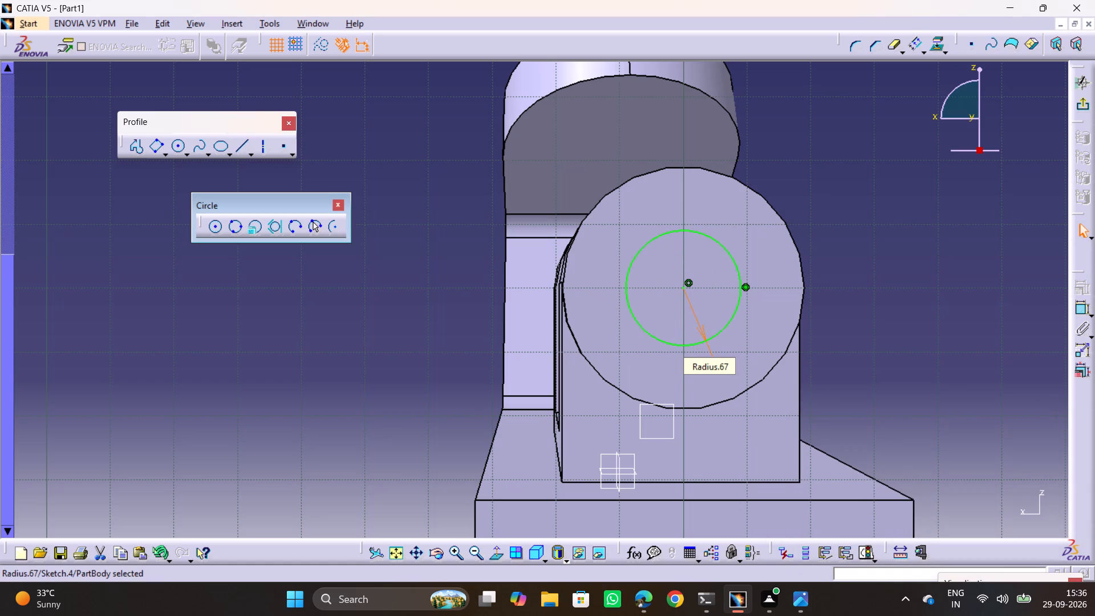
left_click(905, 299)
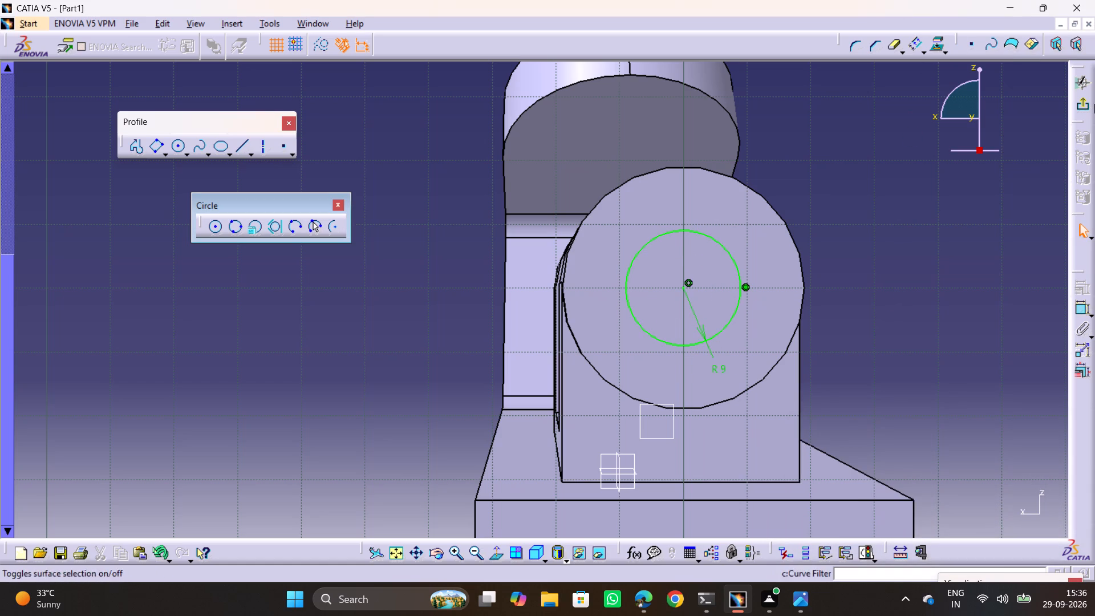
left_click(1082, 99)
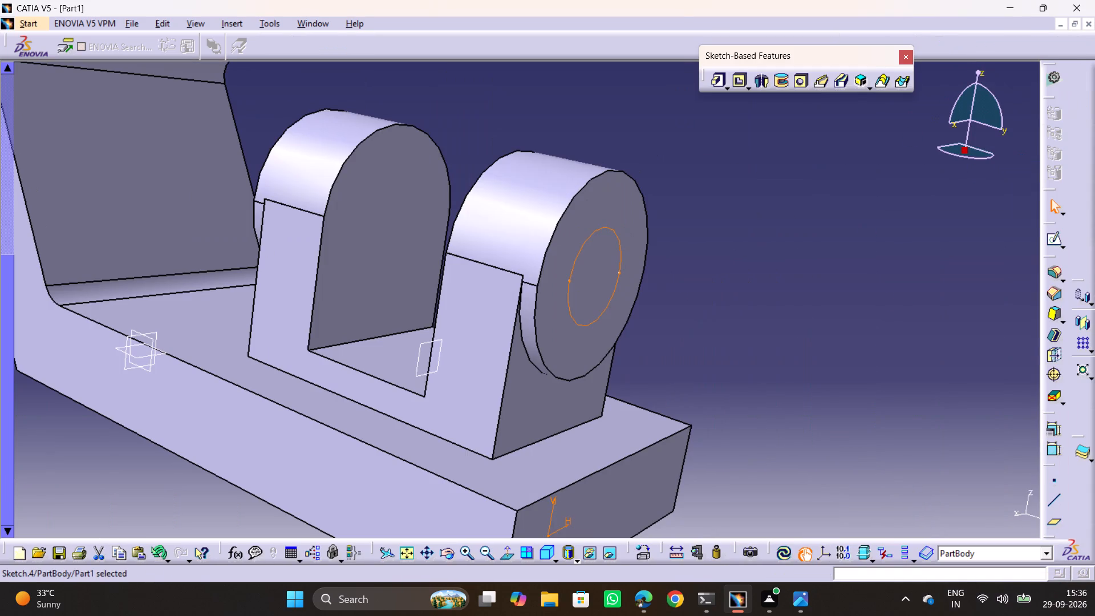
Pocket the R9 circle through both lugs, up to the surface of the circular face facing the upright, with 0 mm offset.
left_click(736, 79)
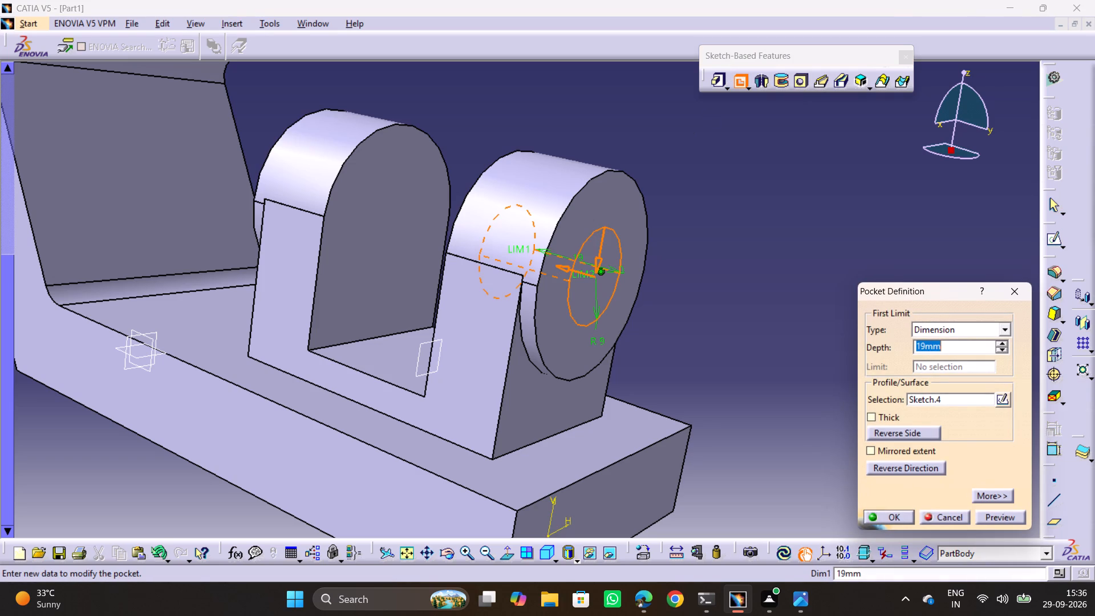
left_click_drag(540, 249, 269, 165)
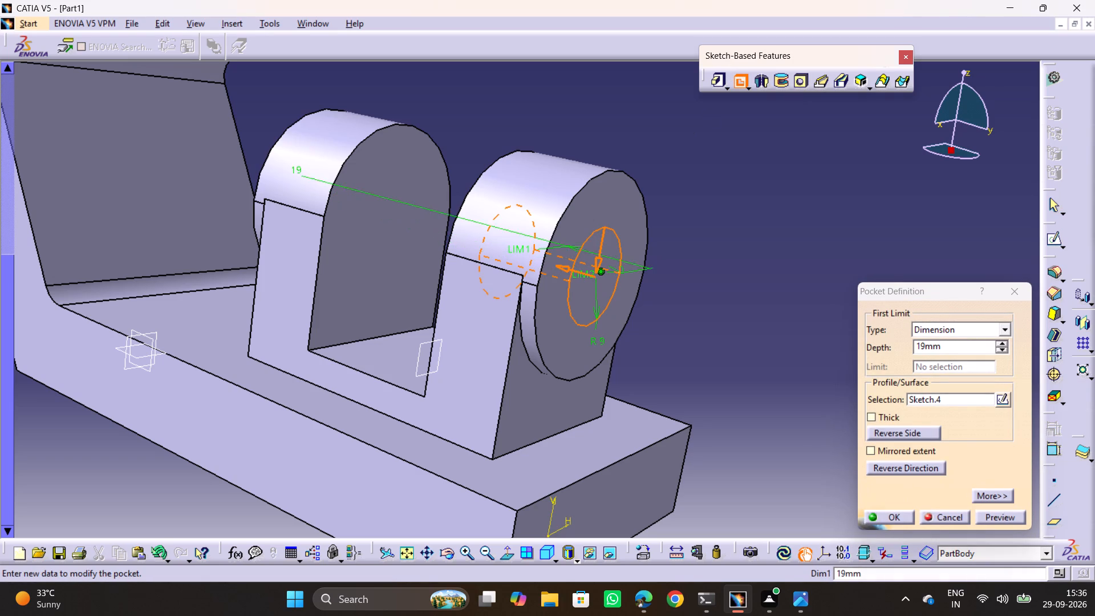
left_click_drag(269, 165, 246, 153)
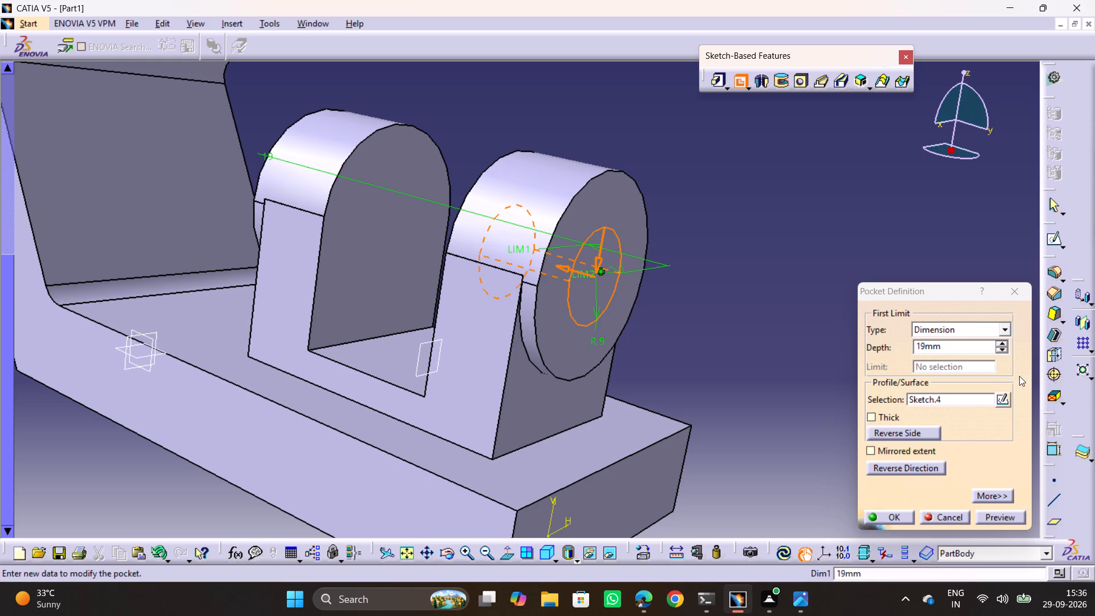
left_click(1001, 330)
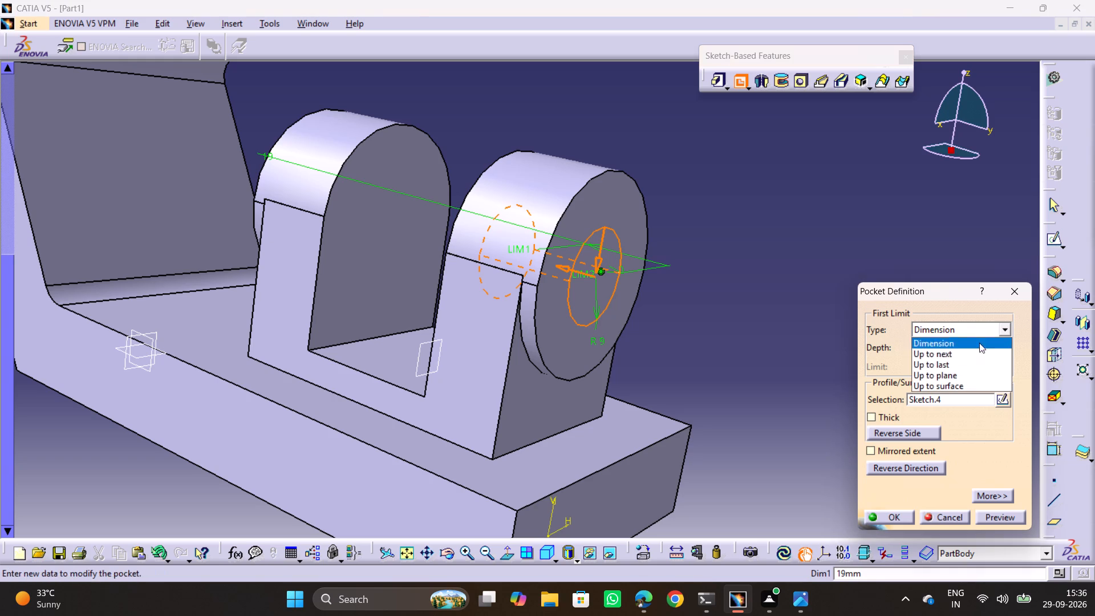
left_click(944, 366)
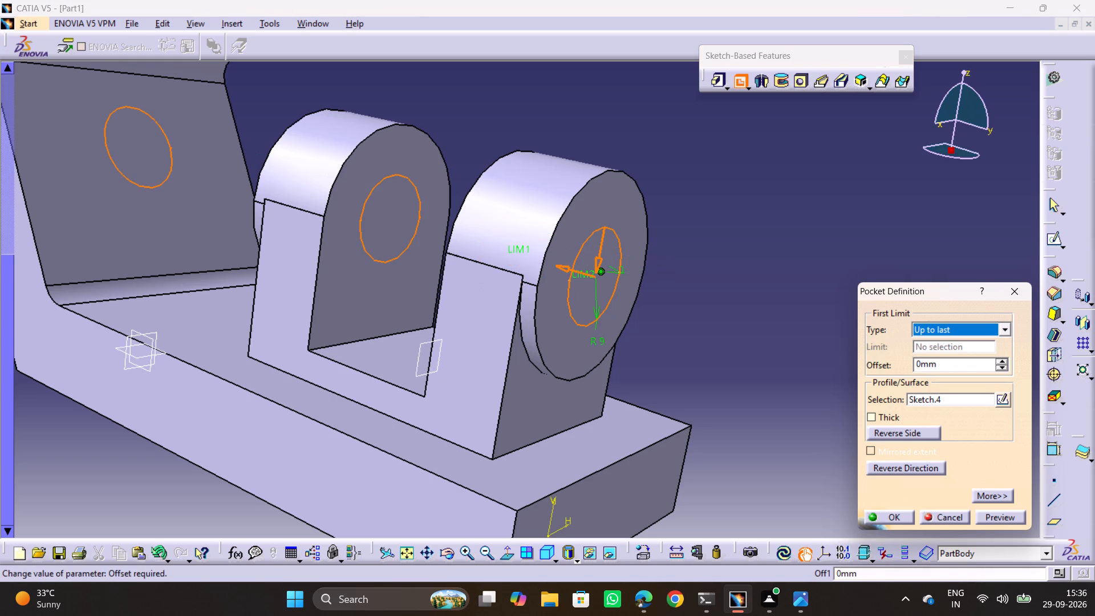
left_click(988, 329)
left_click(946, 388)
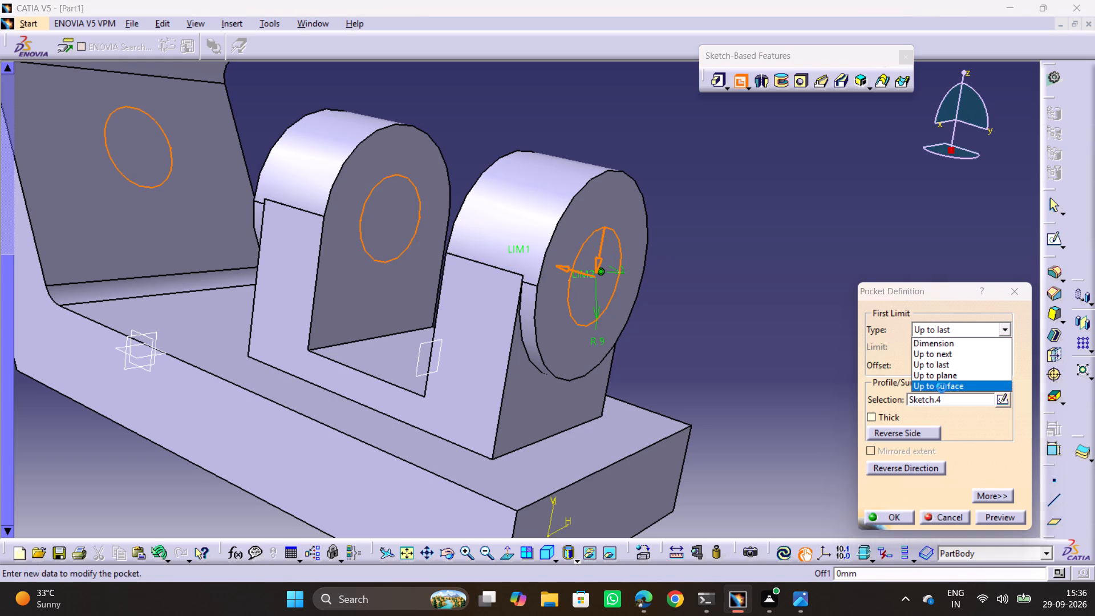
middle_click_drag(365, 298, 521, 321)
left_click_drag(365, 298, 521, 321)
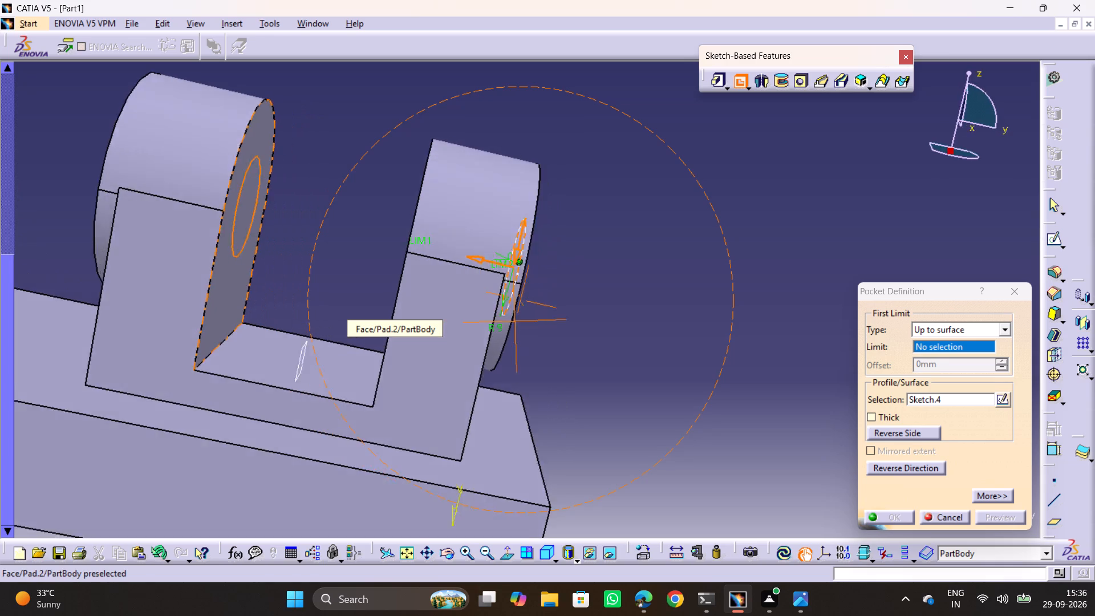
left_click_drag(521, 321, 696, 330)
middle_click_drag(521, 321, 674, 328)
left_click(91, 107)
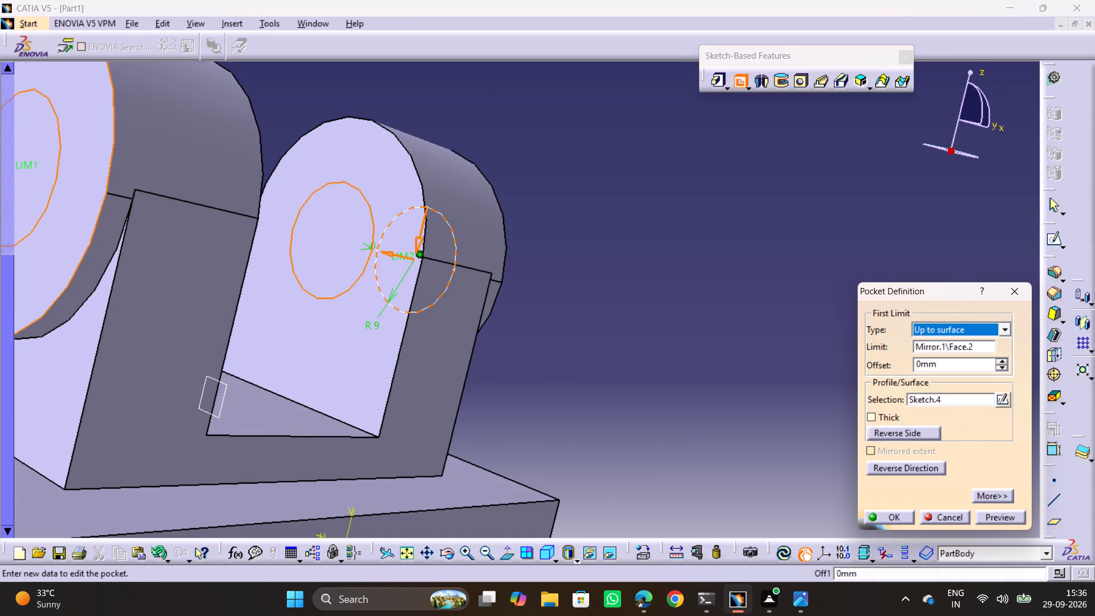
middle_click_drag(617, 240, 609, 363, "ctrl")
scroll(572, 337, "down", 2)
left_click_drag(573, 334, 454, 322)
middle_click_drag(573, 334, 454, 322)
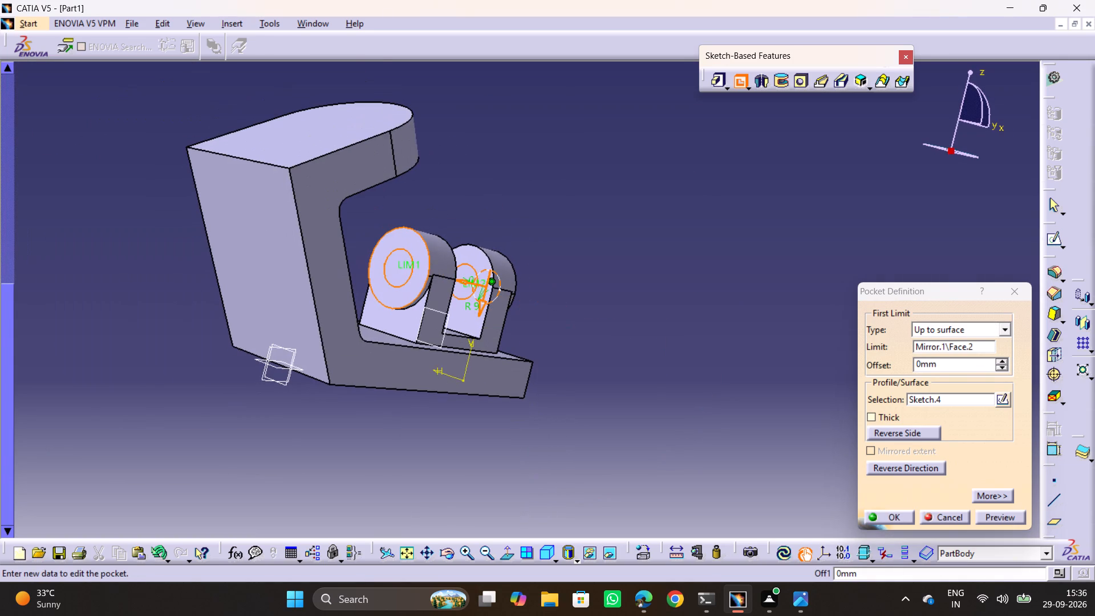
left_click_drag(454, 322, 619, 298)
middle_click_drag(454, 322, 619, 298)
middle_click_drag(632, 282, 346, 285)
left_click_drag(619, 285, 346, 284)
middle_click_drag(408, 303, 444, 218, "ctrl")
scroll(444, 218, "up", 1)
left_click(1003, 519)
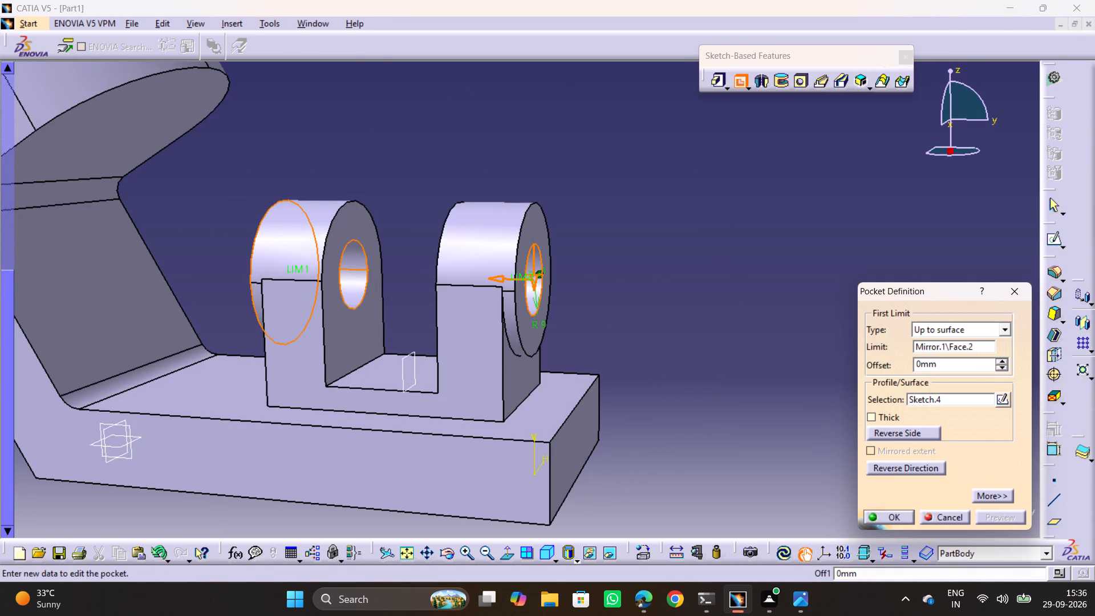
left_click(890, 521)
left_click(669, 377)
Examine the bored lugs and the upright from several angles.
middle_click_drag(670, 335, 939, 334)
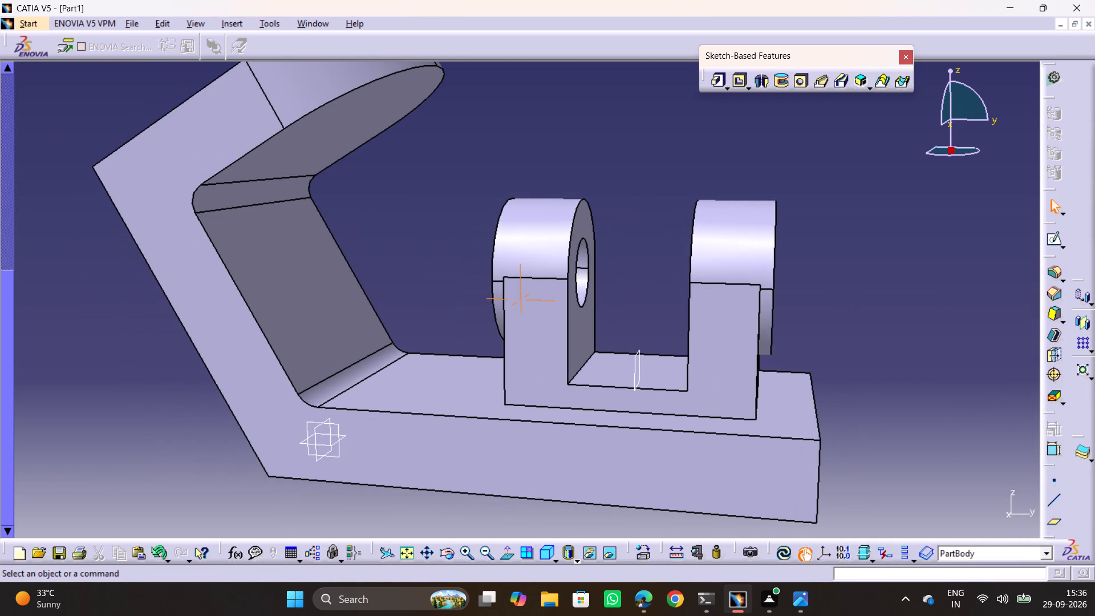
scroll(754, 268, "down", 1)
middle_click_drag(799, 273, 795, 271)
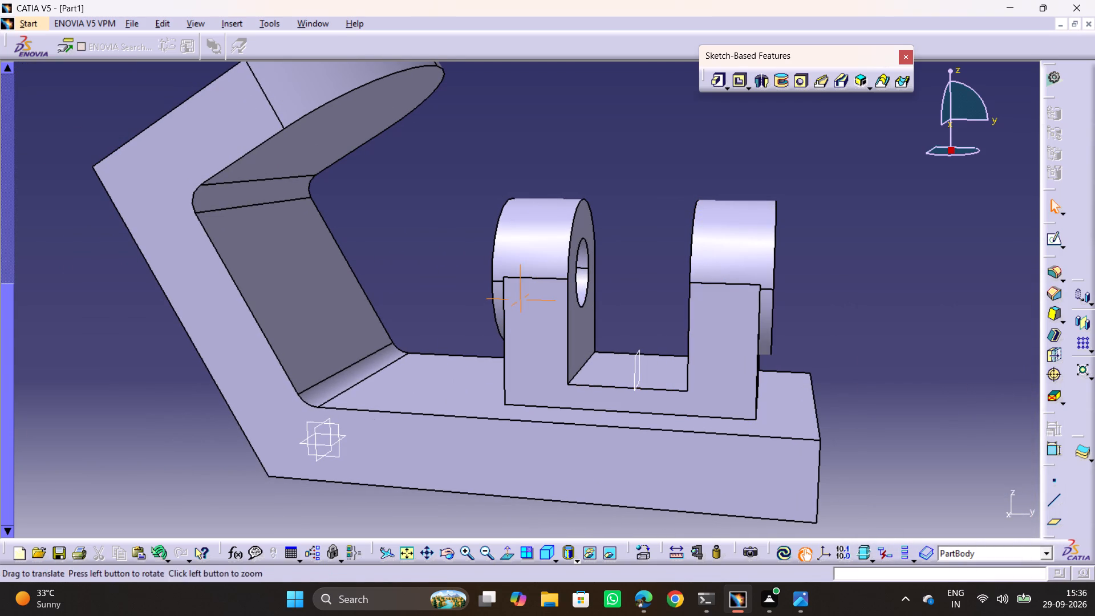
middle_click_drag(795, 271, 667, 235)
left_click_drag(795, 271, 634, 236)
middle_click_drag(668, 237, 708, 264)
left_click_drag(705, 264, 708, 264)
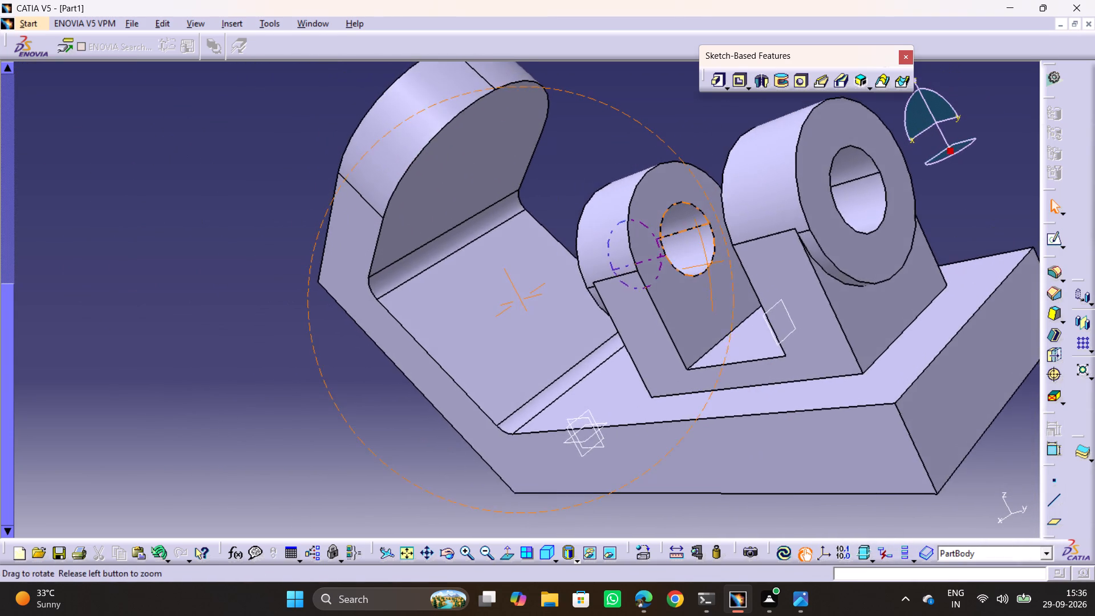
left_click_drag(708, 264, 796, 266)
middle_click_drag(708, 264, 796, 266)
Consult drawing 23.png for the dimensions of the remaining lug, upright and base features.
key("alt+Tab")
middle_click_drag(555, 350, 605, 352)
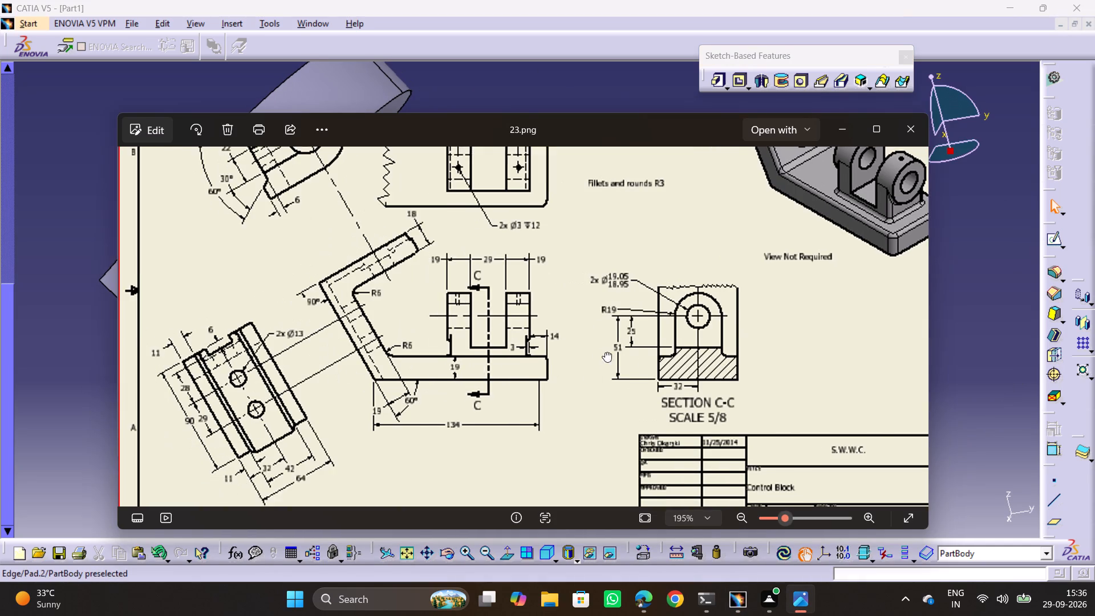
middle_click_drag(605, 352, 720, 359)
middle_click_drag(443, 266, 610, 236)
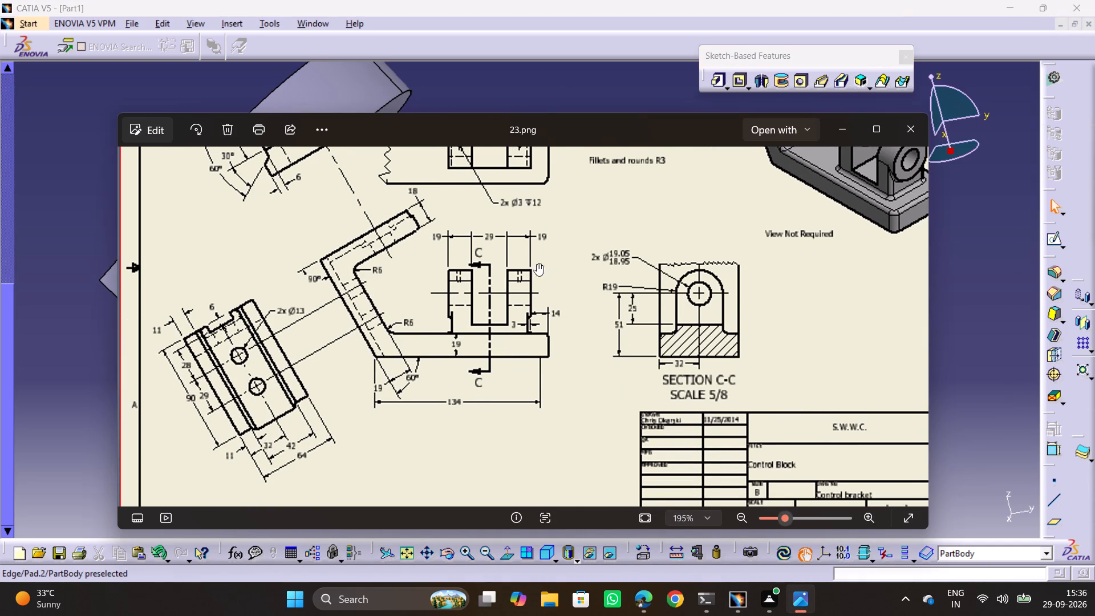
middle_click_drag(509, 264, 508, 286)
middle_click_drag(506, 286, 553, 257)
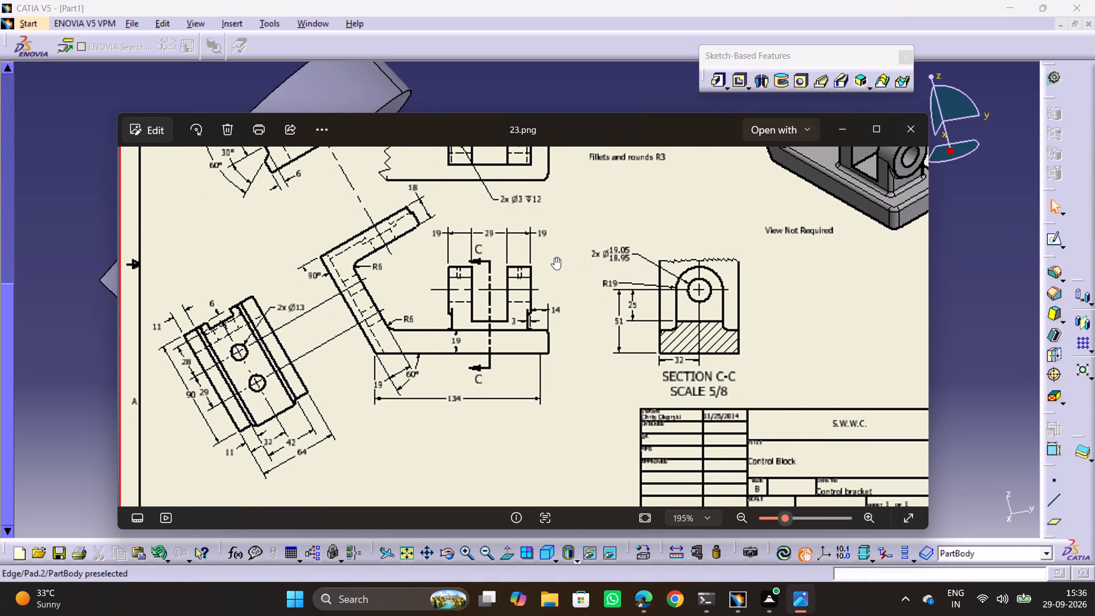
middle_click_drag(684, 220, 715, 420)
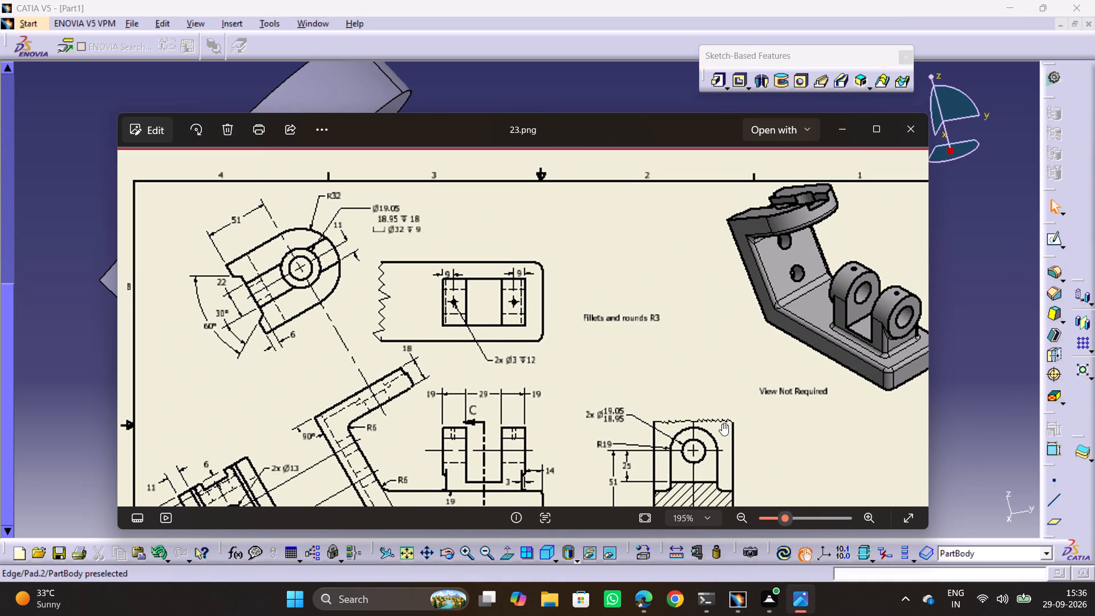
middle_click_drag(687, 431, 723, 347)
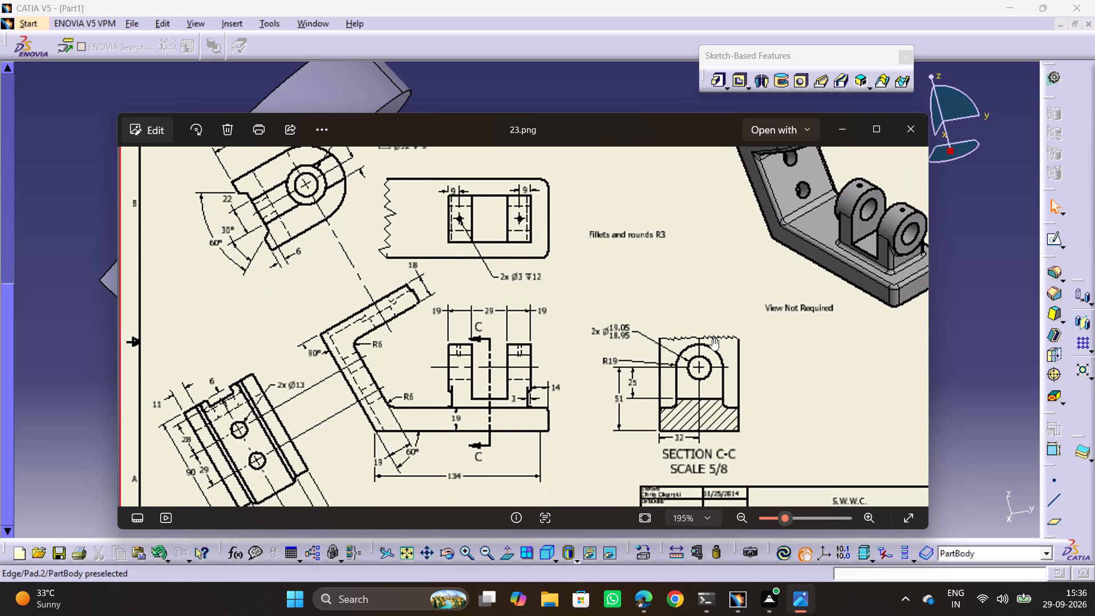
middle_click_drag(603, 261, 650, 212)
key("alt+Tab")
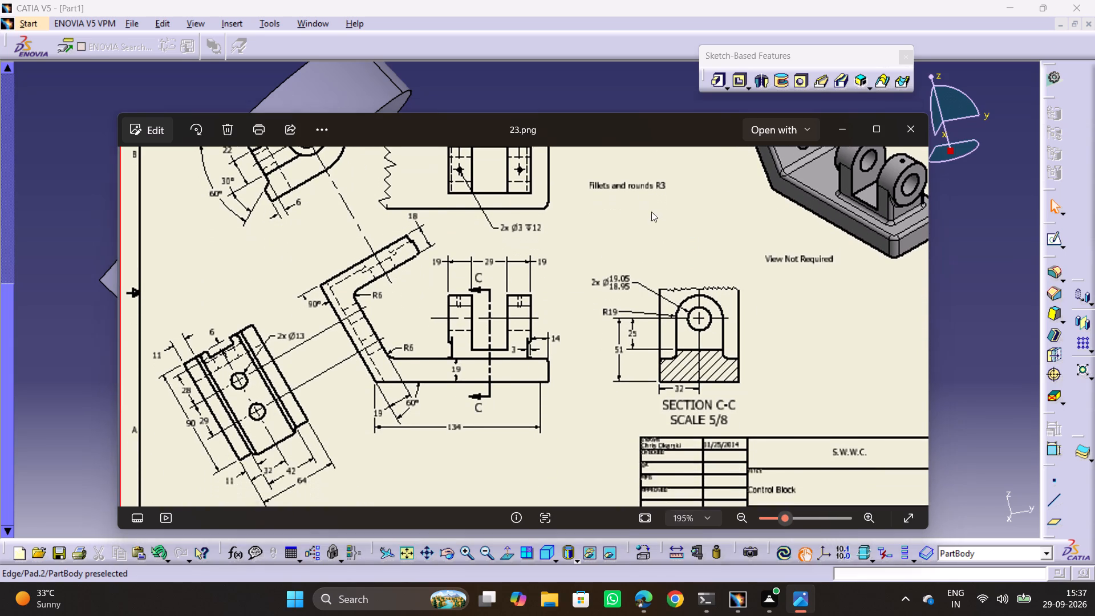
Open a sketch on the flat inclined inner face of the upright.
left_click(304, 330)
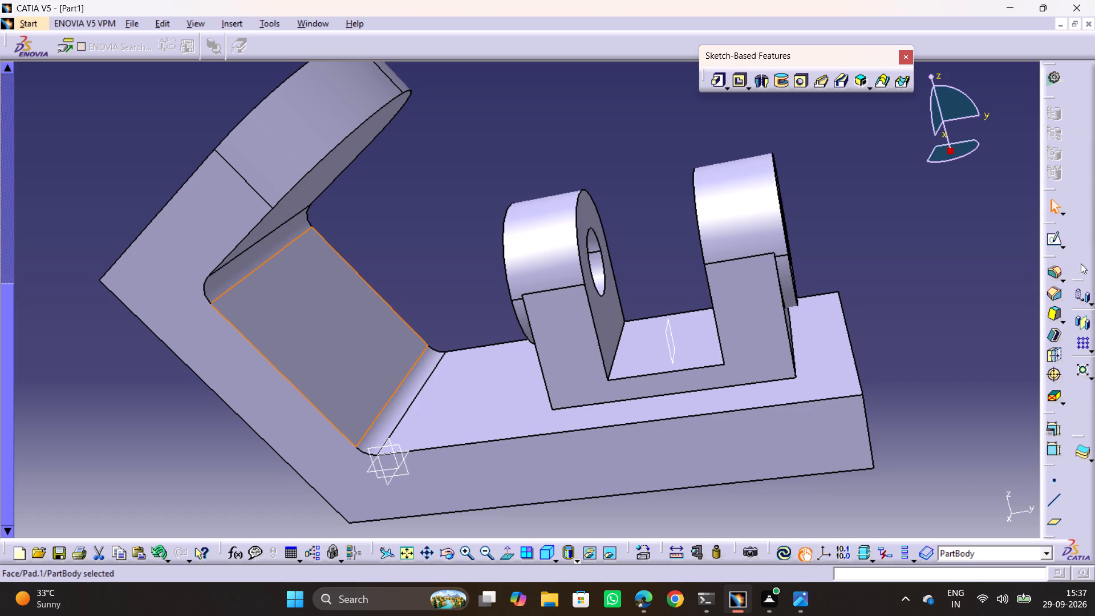
left_click(1059, 234)
left_click(1056, 243)
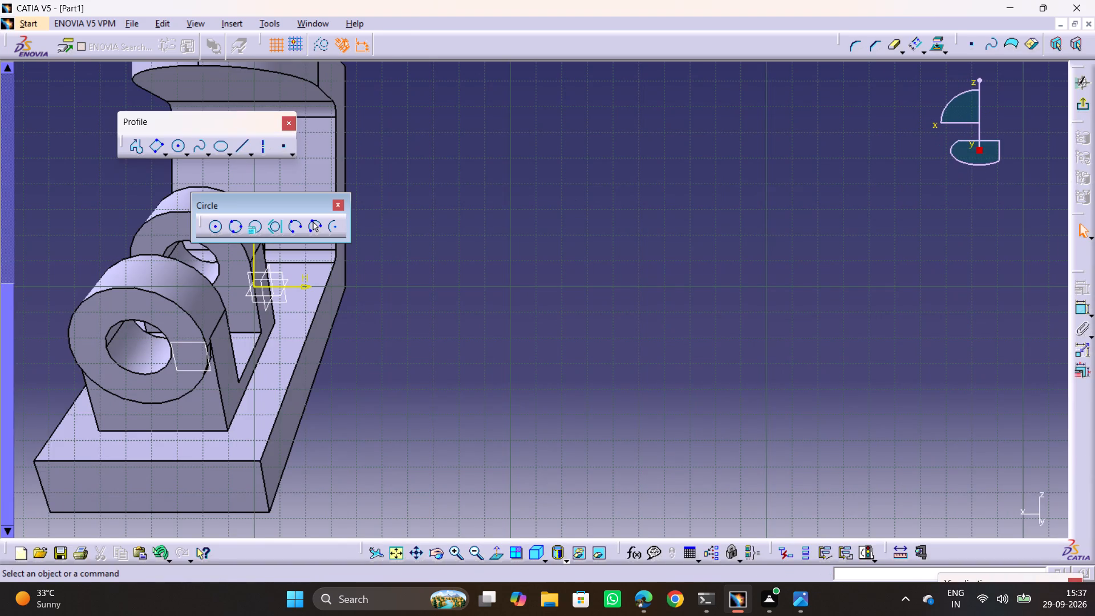
Draw two circles on the sketch's vertical axis, centred about 56 mm and 37 mm above the origin on the upright's inner face.
middle_click_drag(444, 319, 862, 391)
middle_click_drag(679, 245, 668, 202, "ctrl")
scroll(768, 246, "down", 1)
middle_click_drag(768, 246, 753, 258)
left_click_drag(768, 246, 753, 258)
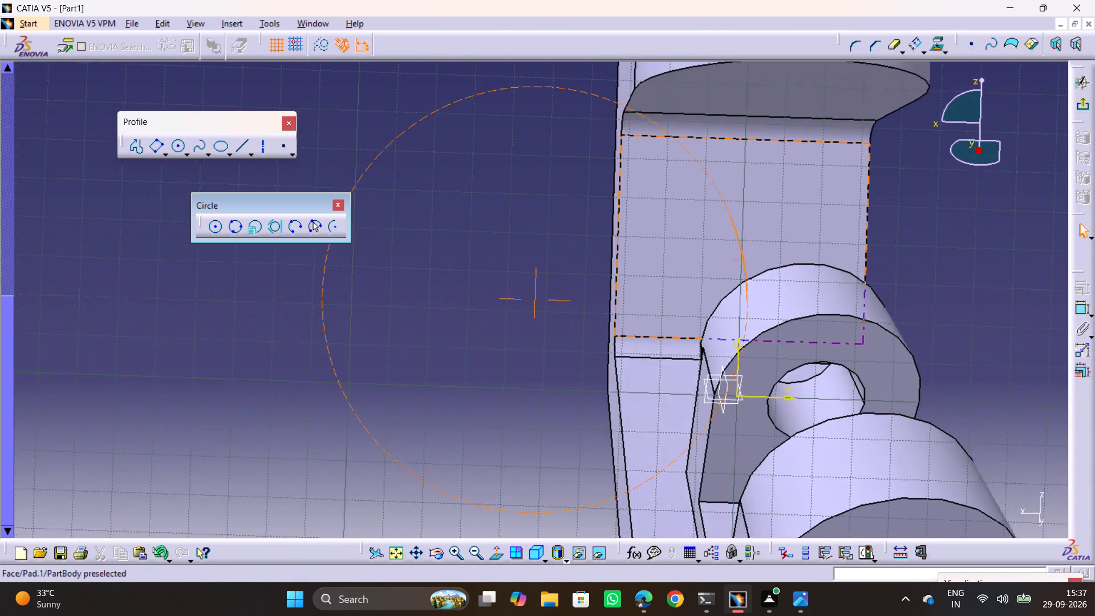
left_click_drag(753, 258, 727, 302)
middle_click_drag(753, 258, 730, 301)
middle_click_drag(731, 287, 761, 226, "ctrl")
middle_click_drag(773, 228, 430, 251)
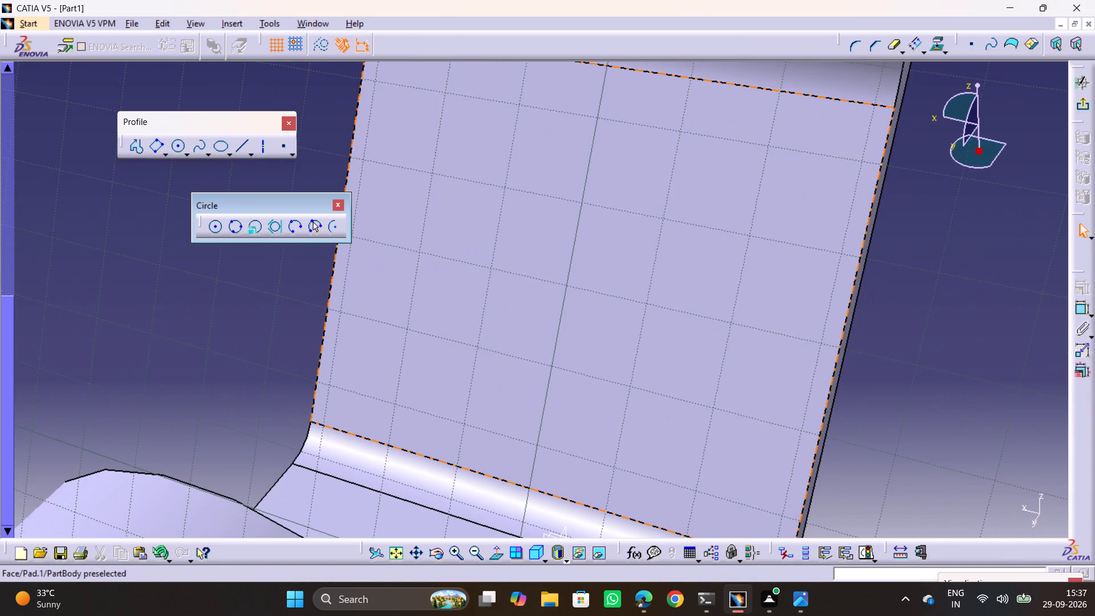
key("alt+Tab")
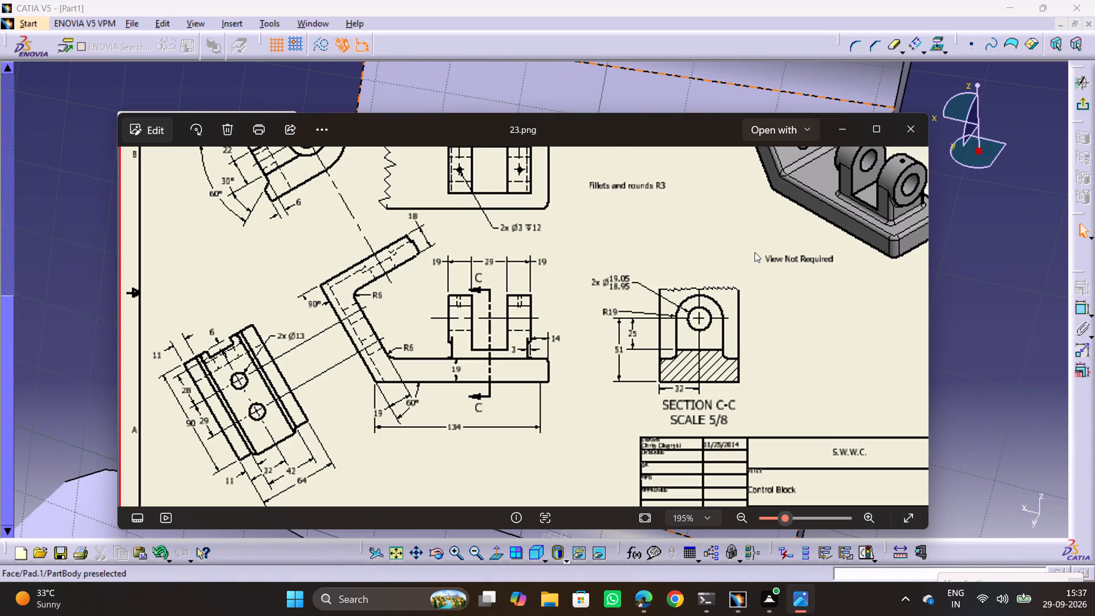
key("alt+Tab")
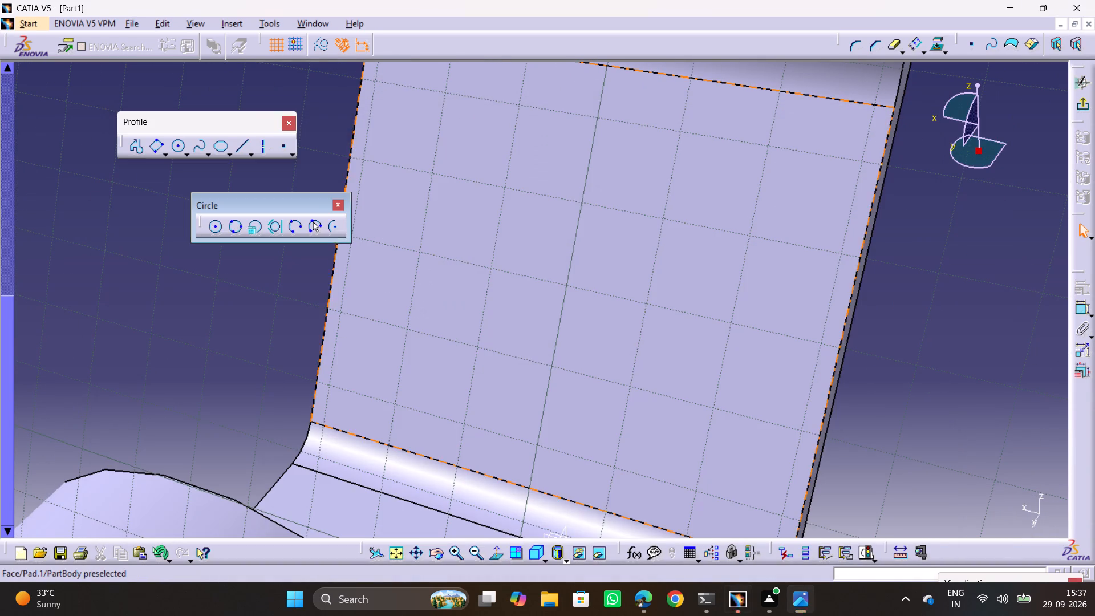
middle_click_drag(814, 283, 814, 262, "ctrl")
middle_click_drag(814, 264, 810, 311, "ctrl")
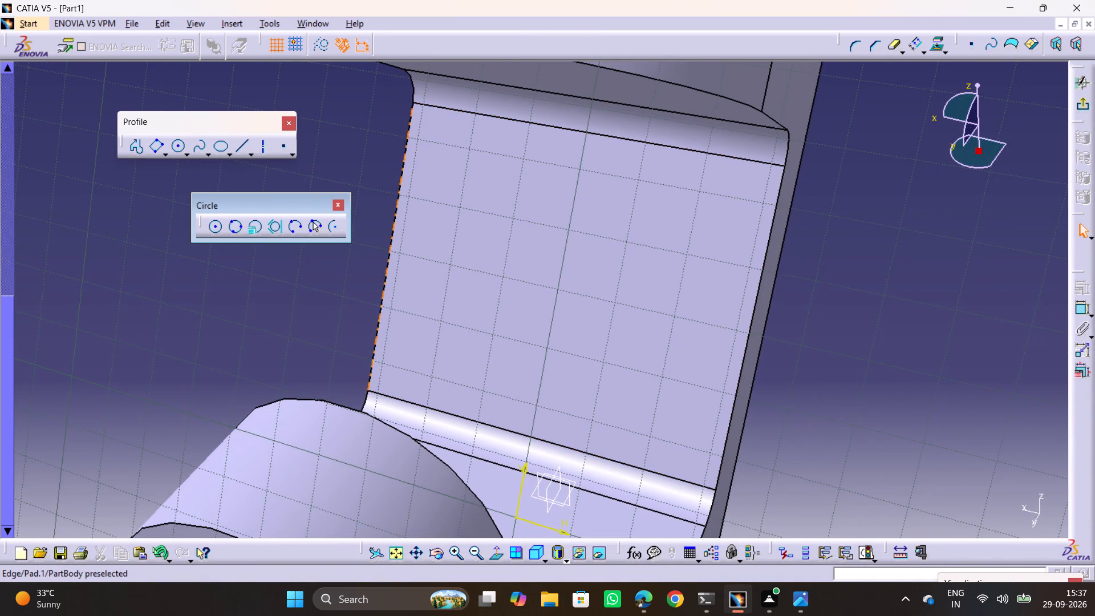
left_click(210, 229)
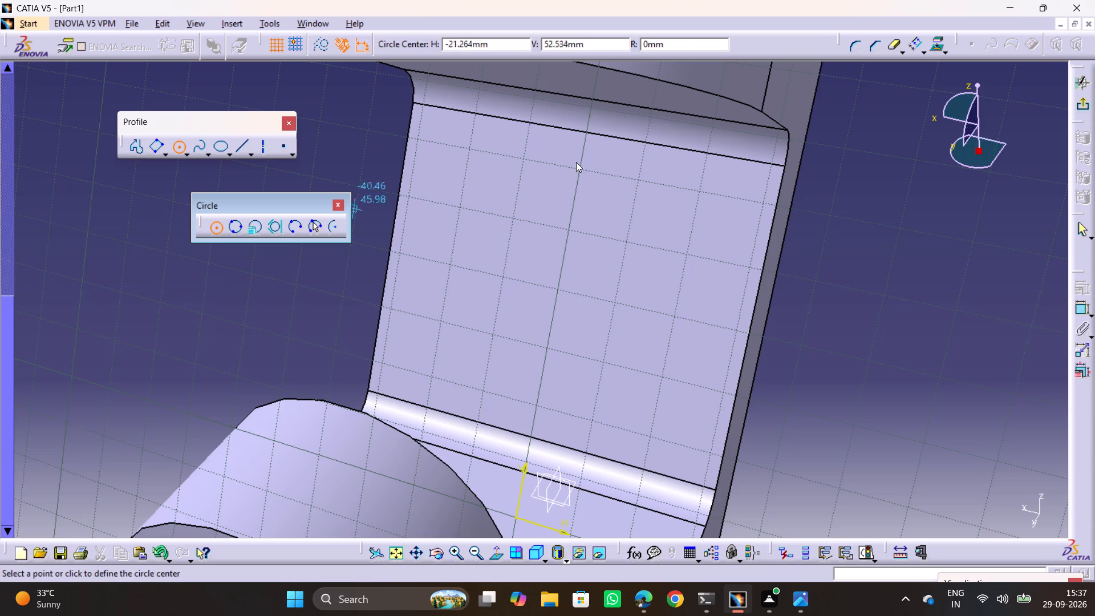
left_click(575, 199)
left_click(587, 230)
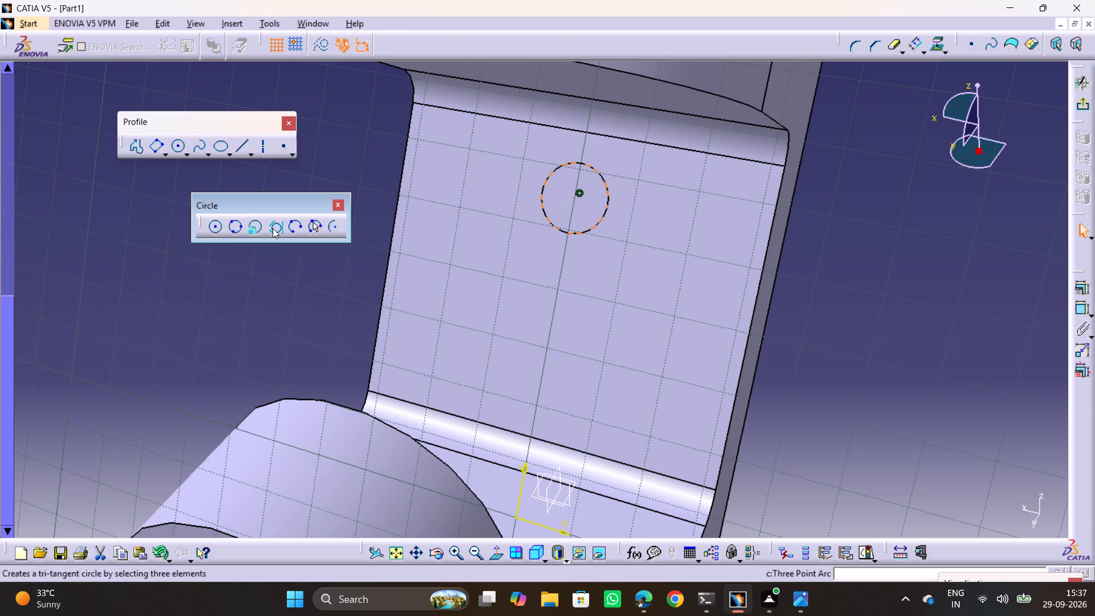
left_click(213, 232)
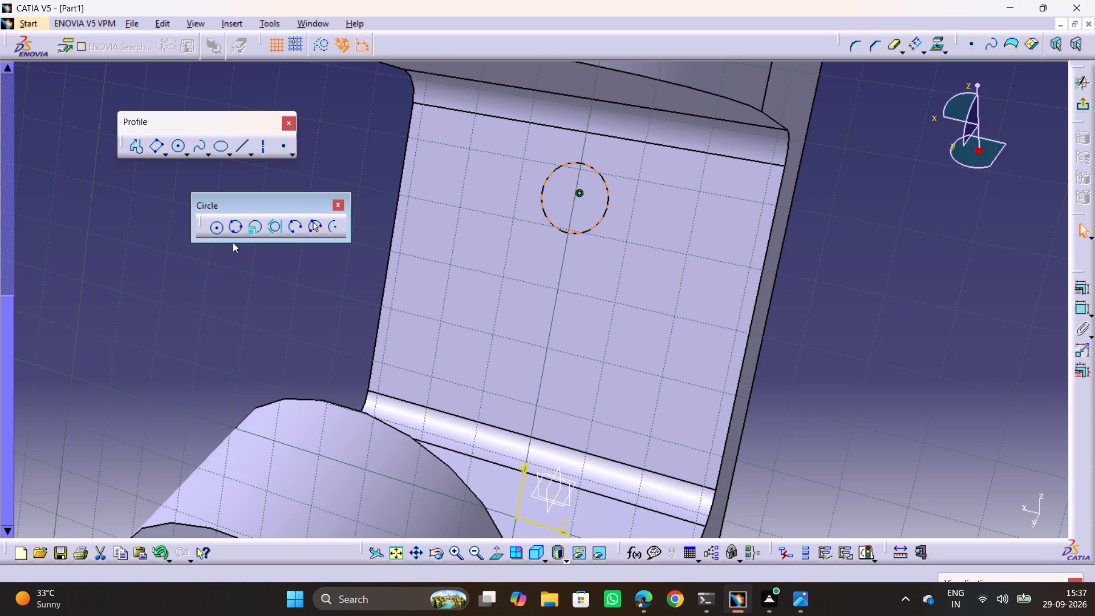
left_click(554, 309)
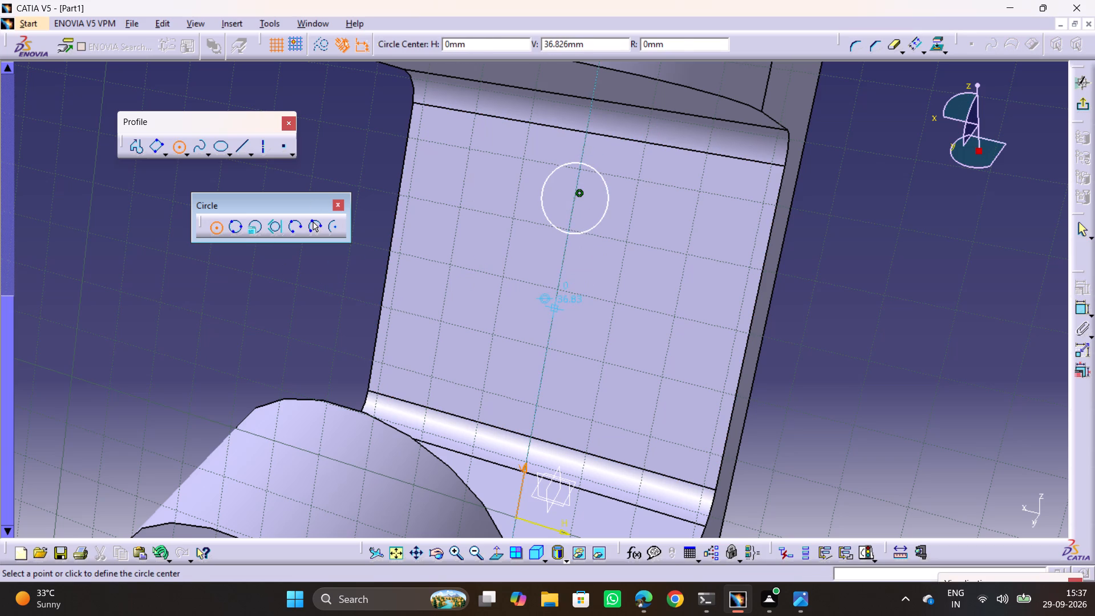
left_click(565, 326)
left_click(904, 336)
Check the hole size on drawing 23.png and dimension the upper circle with a 6.5 mm radius.
key("alt+Tab")
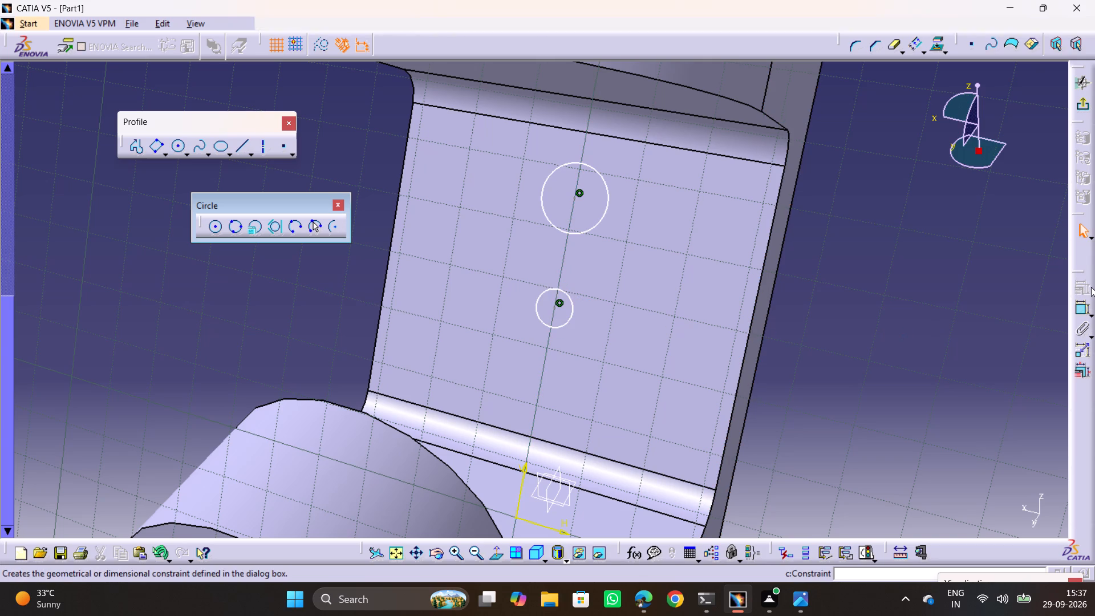
key("alt+Tab")
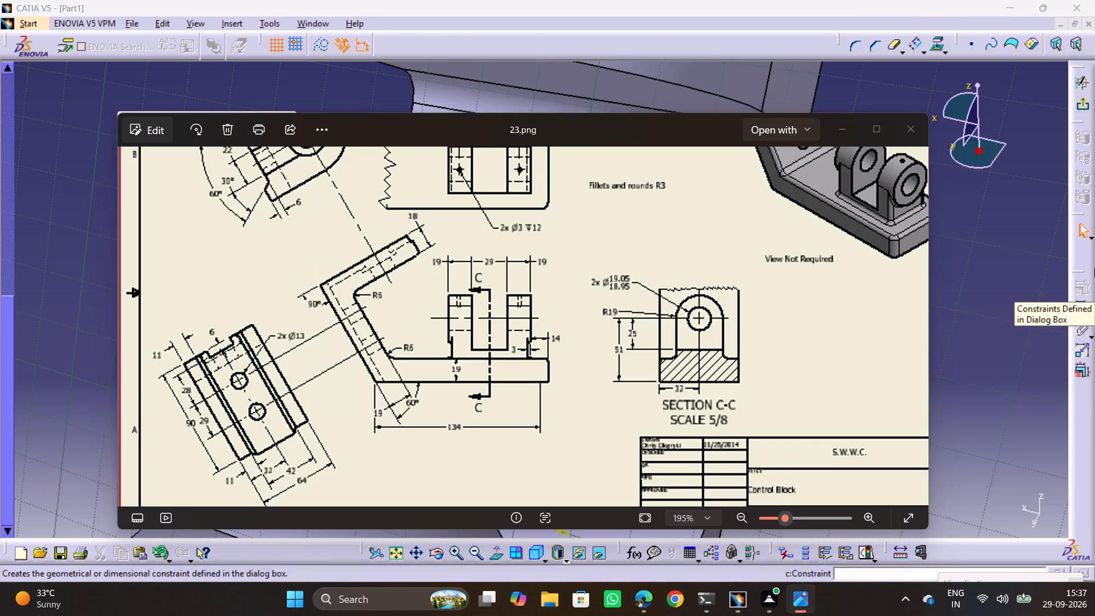
left_click(1075, 305)
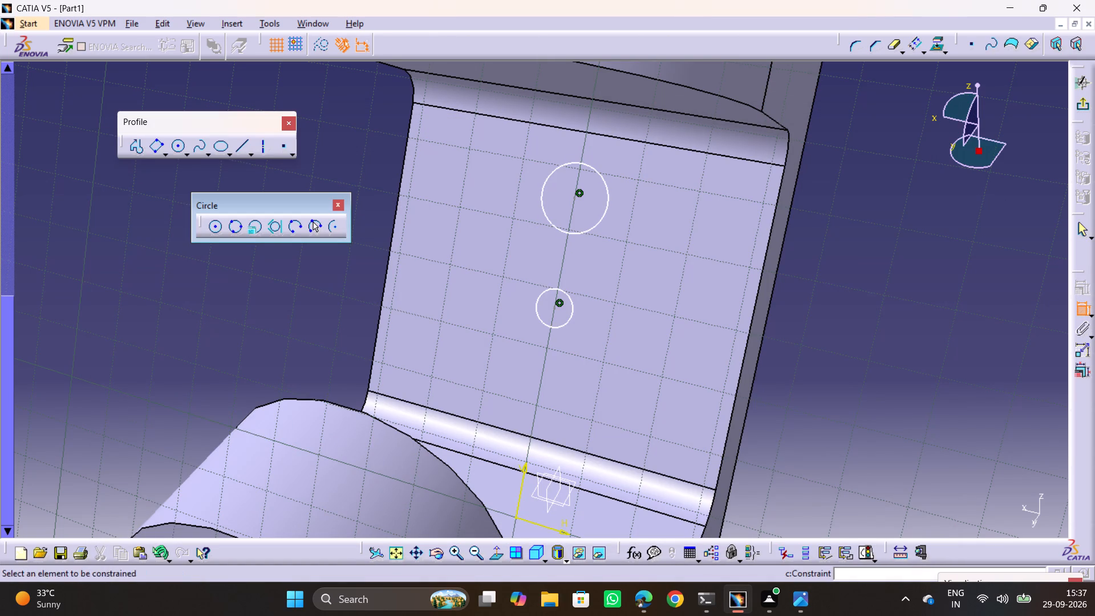
left_click(589, 230)
left_click(633, 248)
double_click(638, 242)
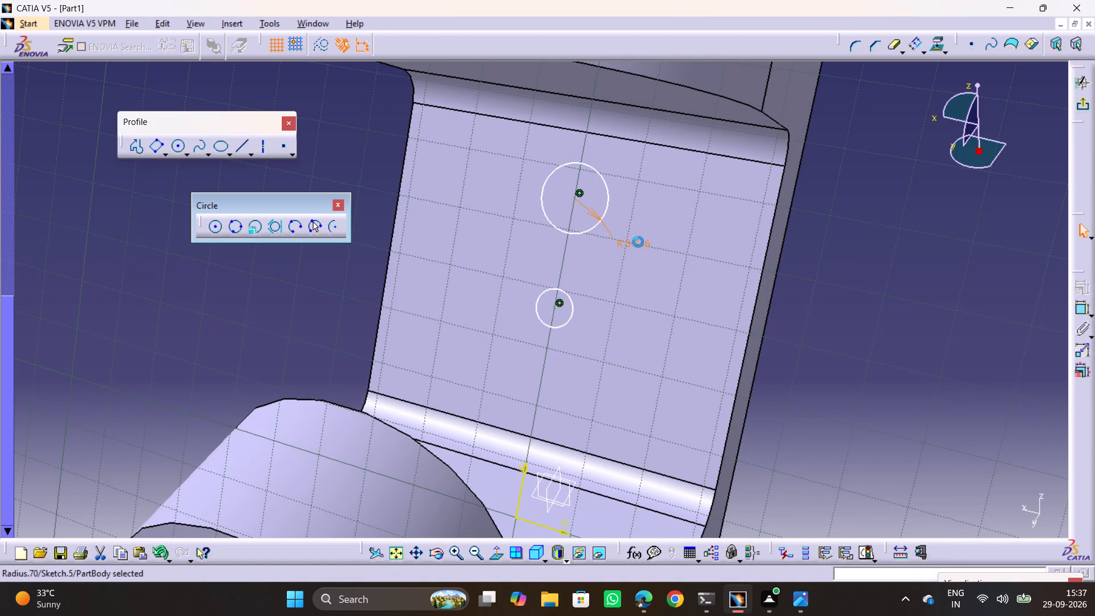
type("6.5")
key("Return")
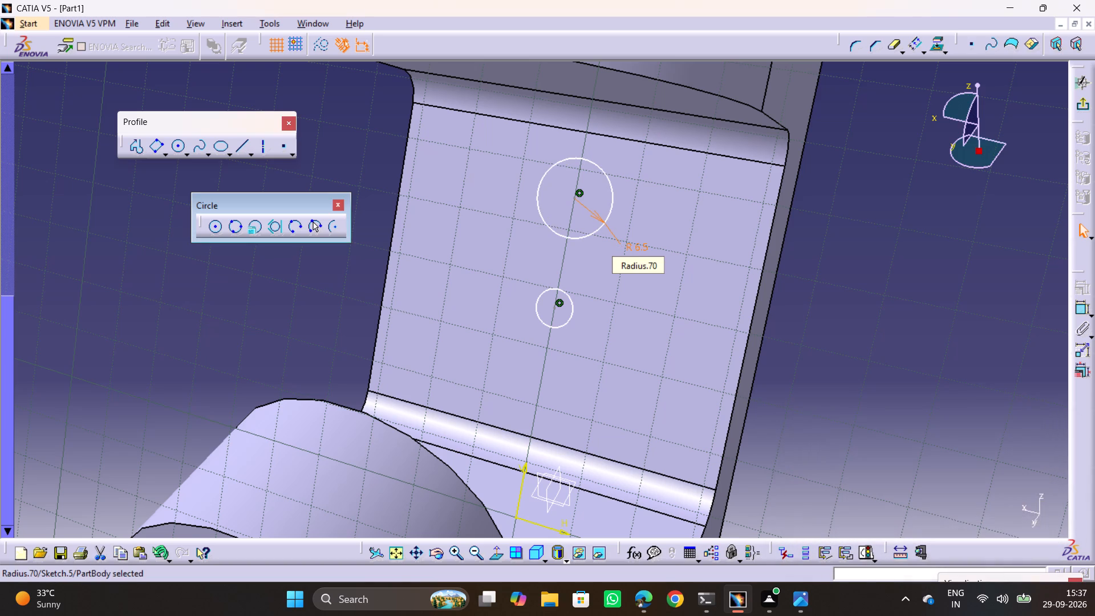
Dimension the lower circle with a 6.5 mm radius.
left_click(1078, 306)
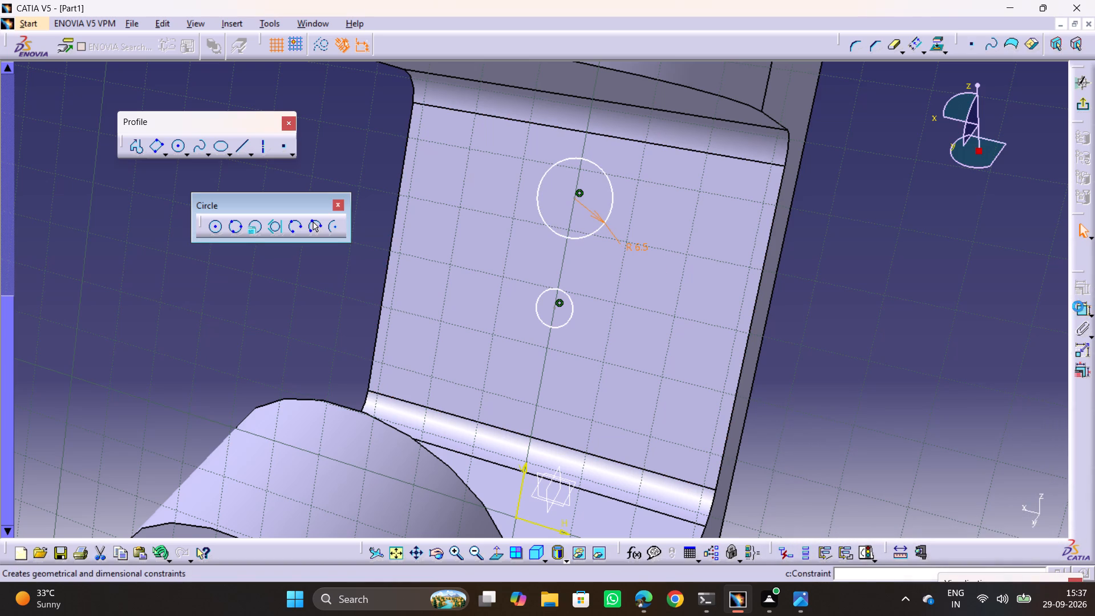
left_click(563, 322)
left_click(619, 302)
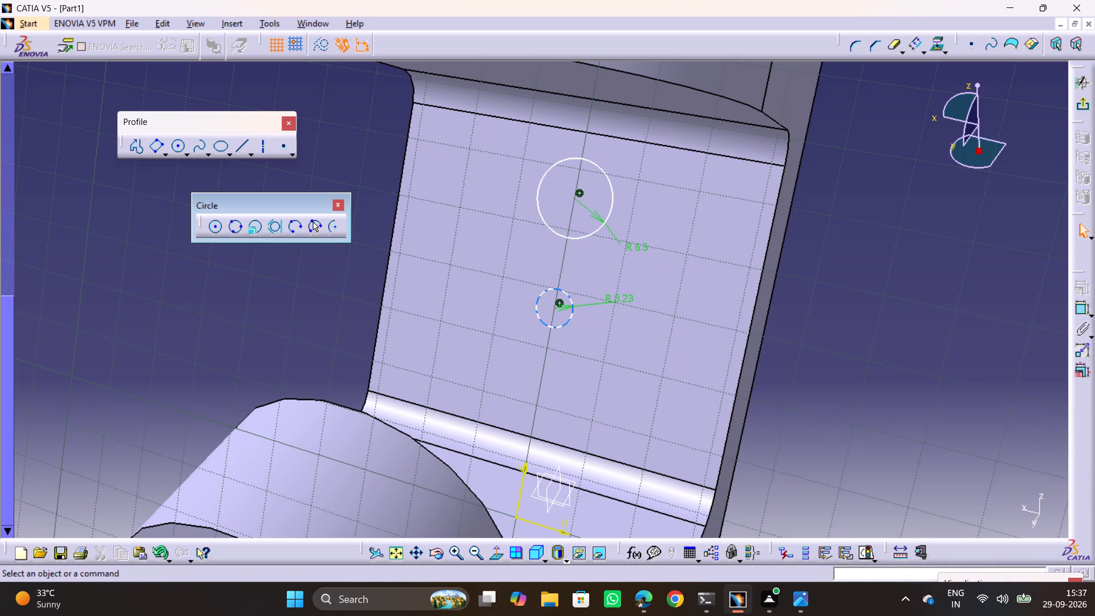
double_click(628, 301)
key("6")
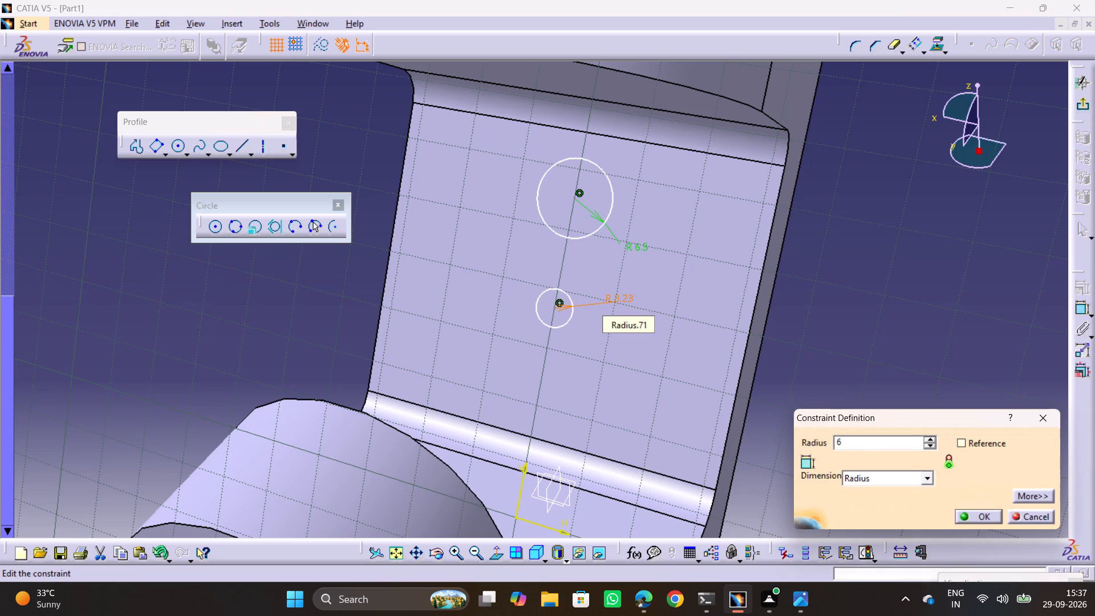
type(".5")
key("Return")
left_click_drag(931, 337, 936, 337)
Check the hole spacing on drawing 23.png and dimension the distance between the two circle centres as 29 mm.
key("alt+Tab")
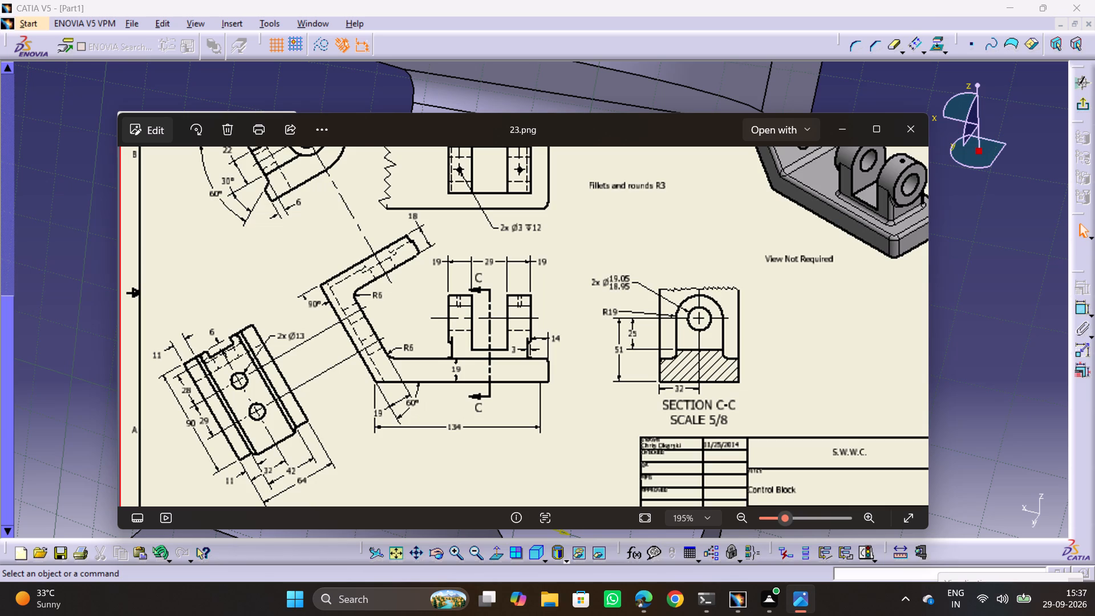
key("alt+Tab")
left_click(1080, 311)
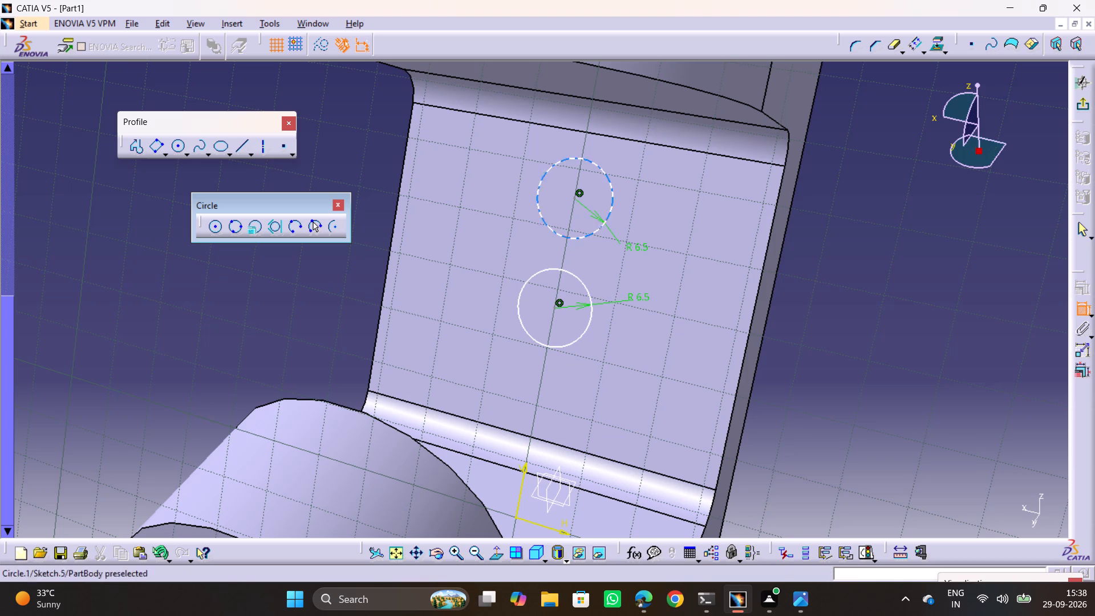
left_click(573, 197)
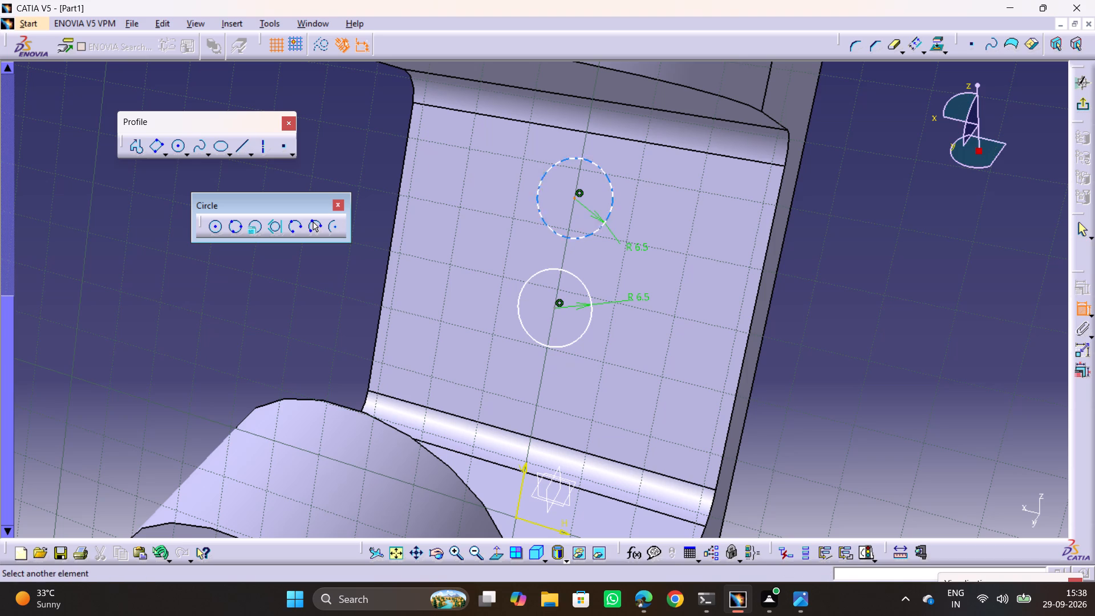
left_click(556, 308)
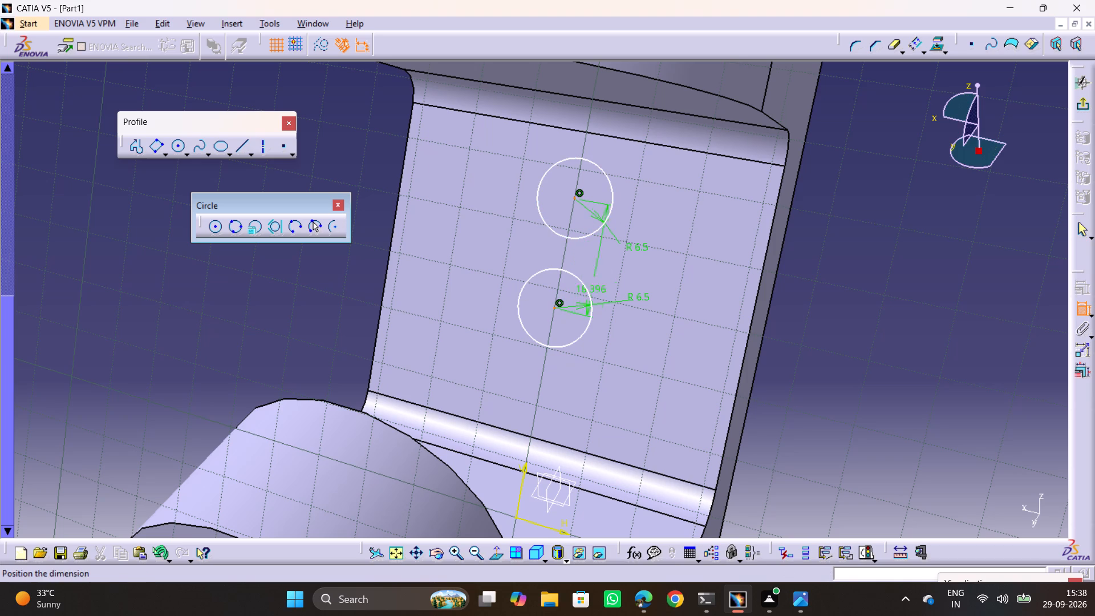
left_click(709, 268)
double_click(708, 260)
type("29")
key("Return")
left_click(1001, 350)
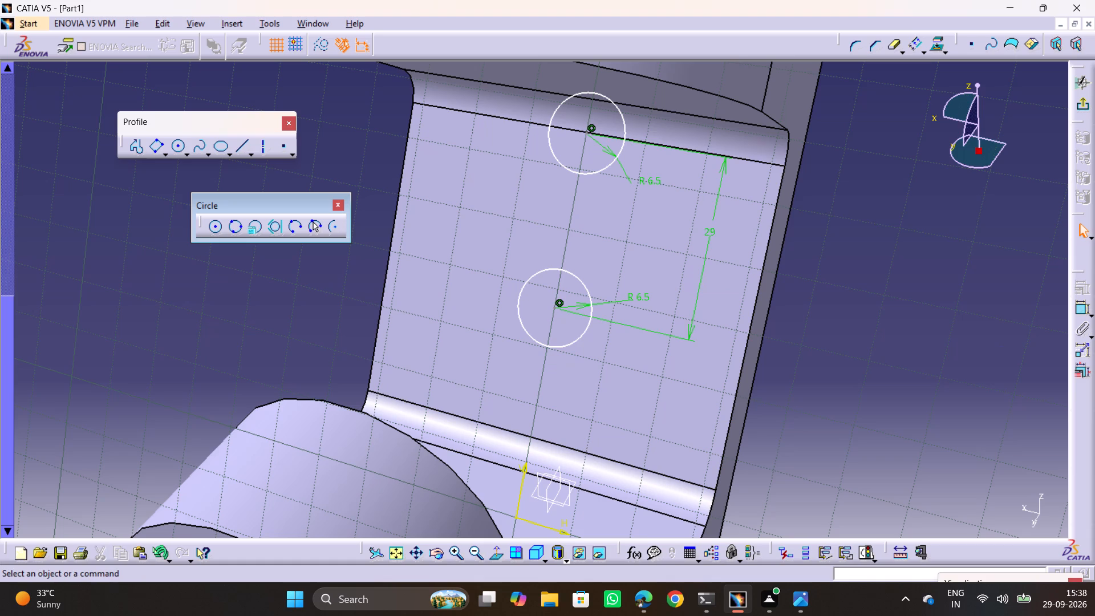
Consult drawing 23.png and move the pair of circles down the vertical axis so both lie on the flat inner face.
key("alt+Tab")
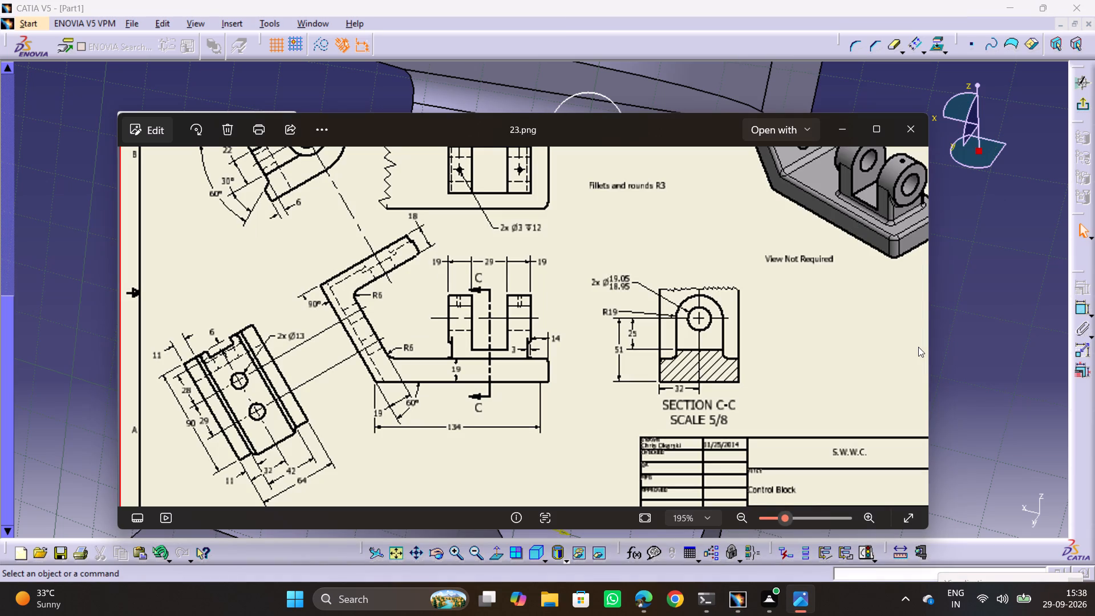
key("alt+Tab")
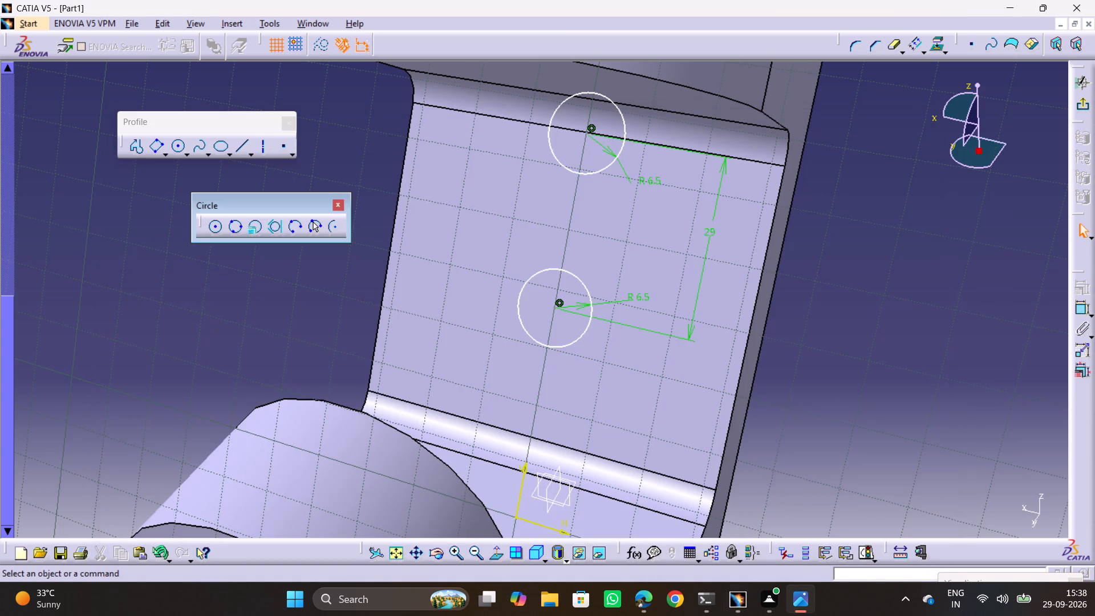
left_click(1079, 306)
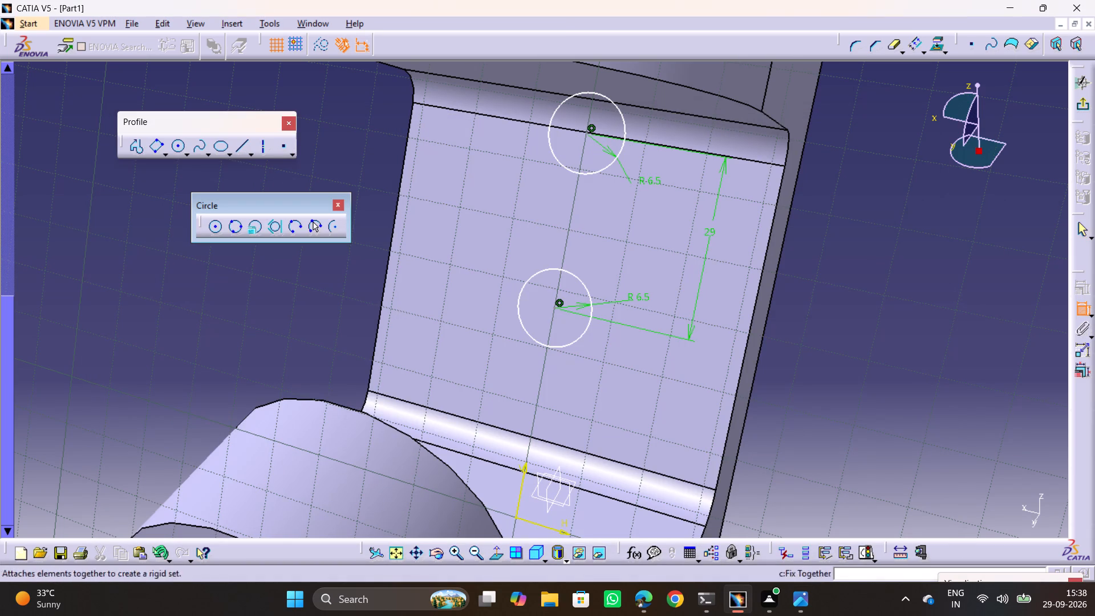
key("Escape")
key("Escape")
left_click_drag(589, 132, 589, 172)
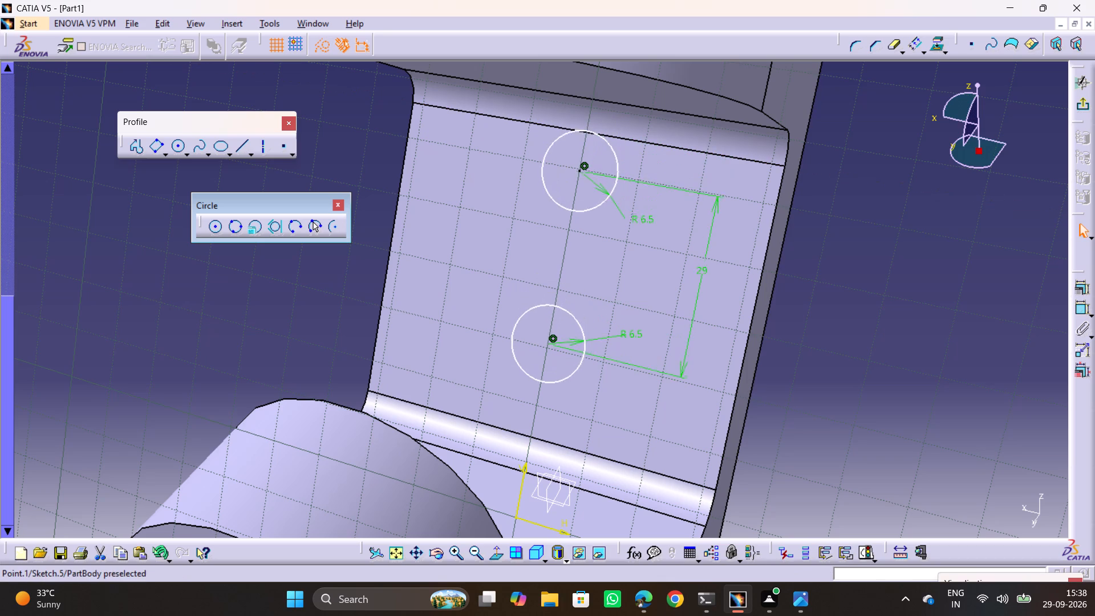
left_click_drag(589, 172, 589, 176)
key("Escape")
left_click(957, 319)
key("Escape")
Dimension the upper circle's centre 28 mm from the upper edge of the flat inner face, following drawing 23.png.
left_click(1082, 309)
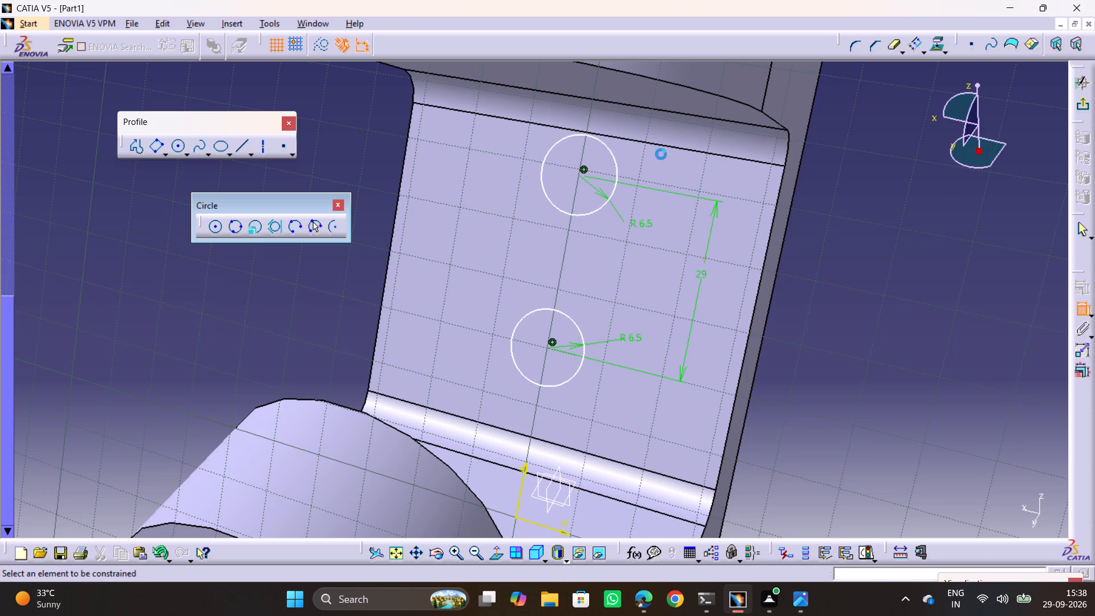
key("alt+Tab")
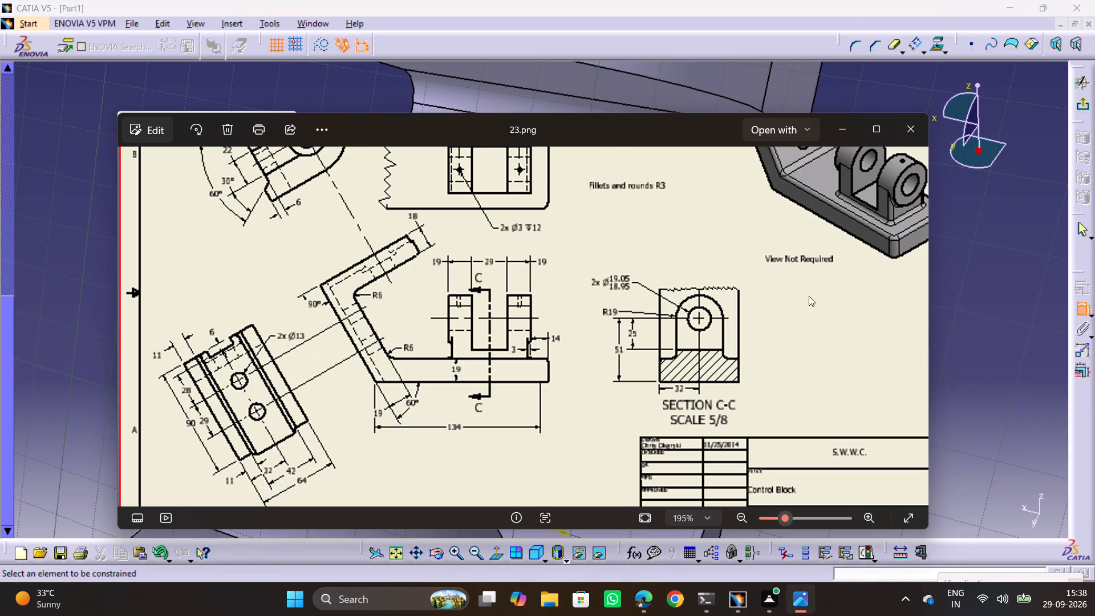
key("alt+Tab")
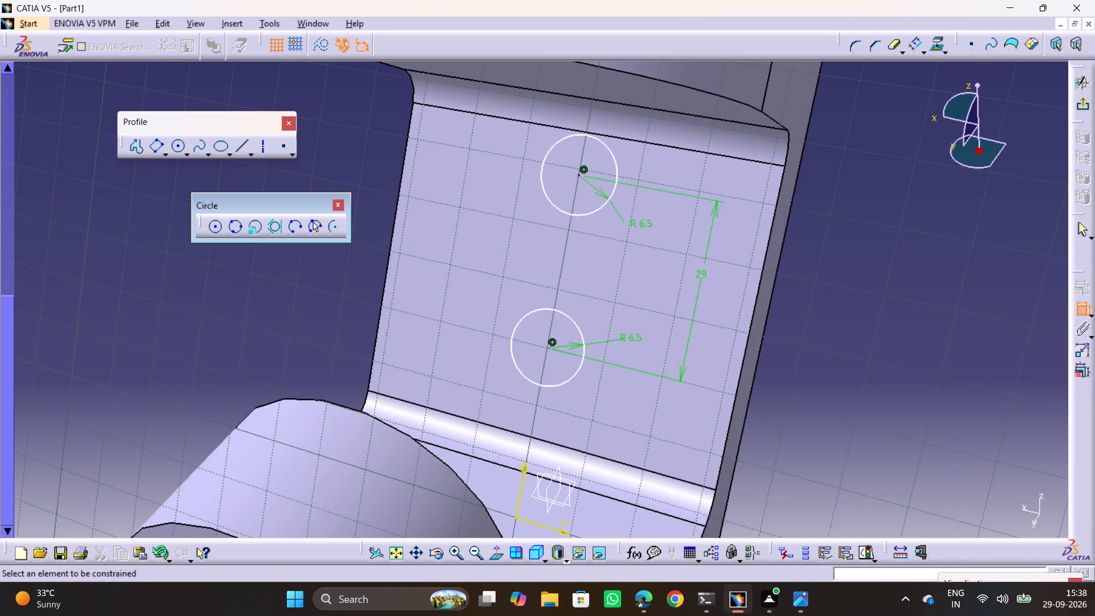
left_click(581, 176)
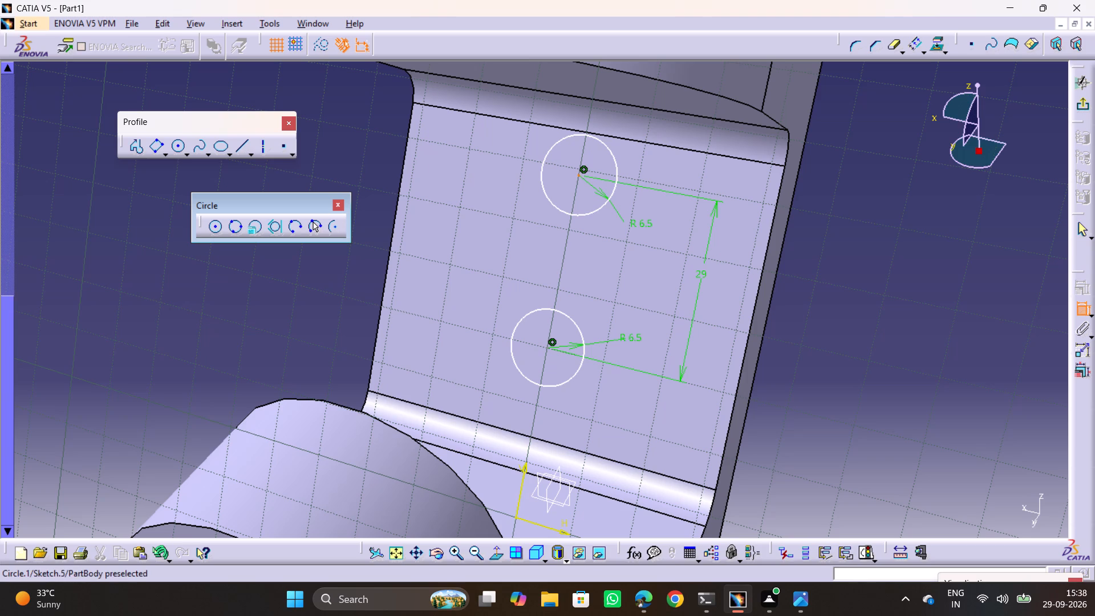
left_click(638, 143)
left_click(874, 206)
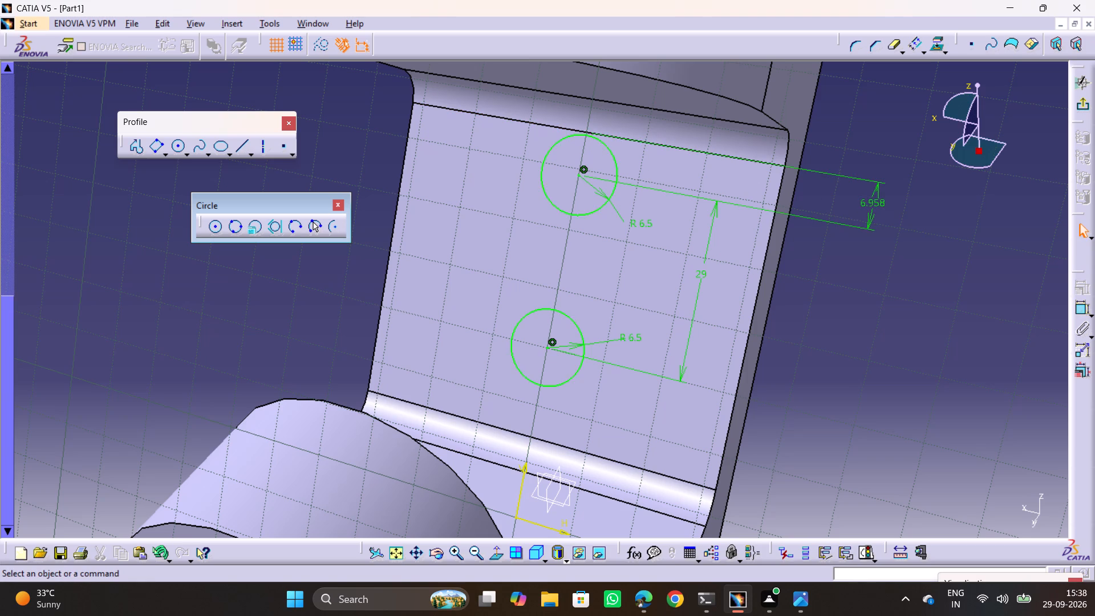
double_click(875, 205)
type("28")
key("Return")
middle_click_drag(422, 297, 436, 296)
left_click_drag(417, 299, 436, 296)
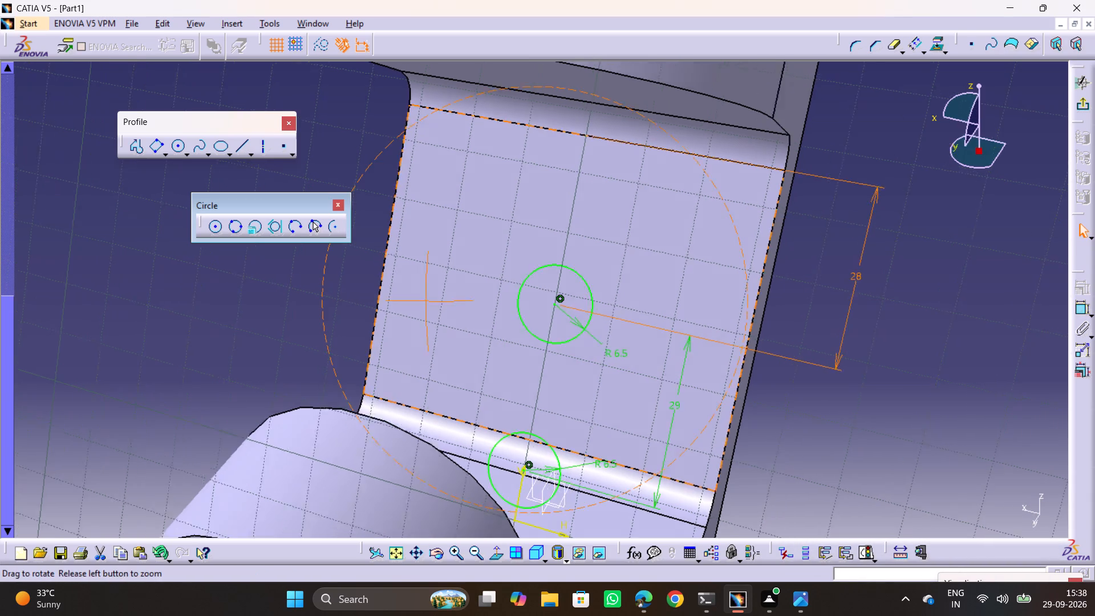
middle_click_drag(436, 296, 602, 319)
left_click_drag(436, 296, 618, 326)
left_click(884, 386)
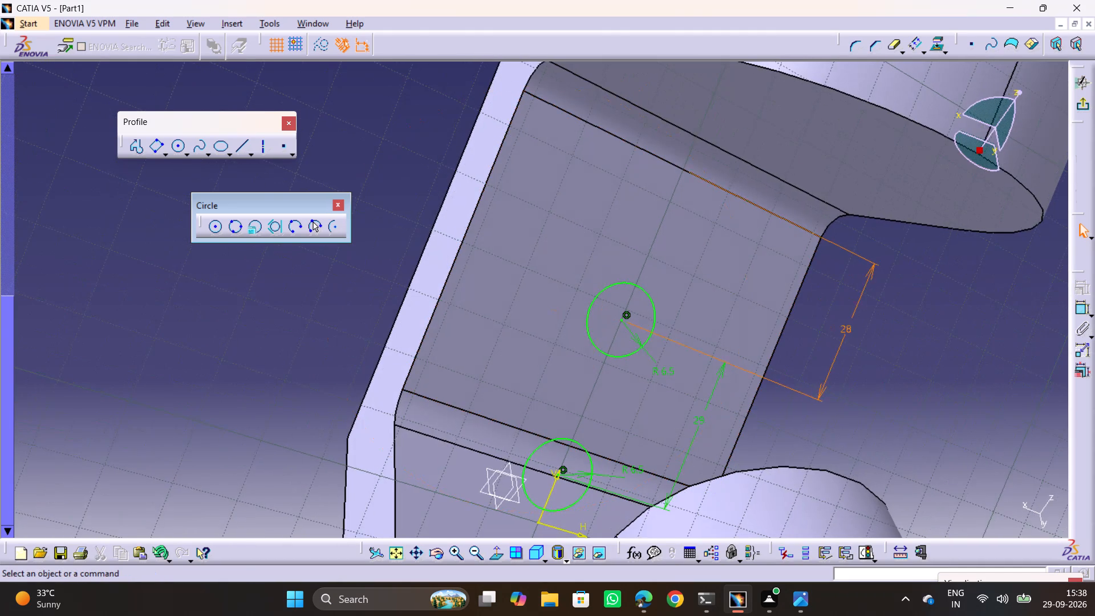
Check the two circles' positions on the upright's inner face against drawing 23.png, viewing the bracket from several sides, and exit the sketch.
key("alt+Tab")
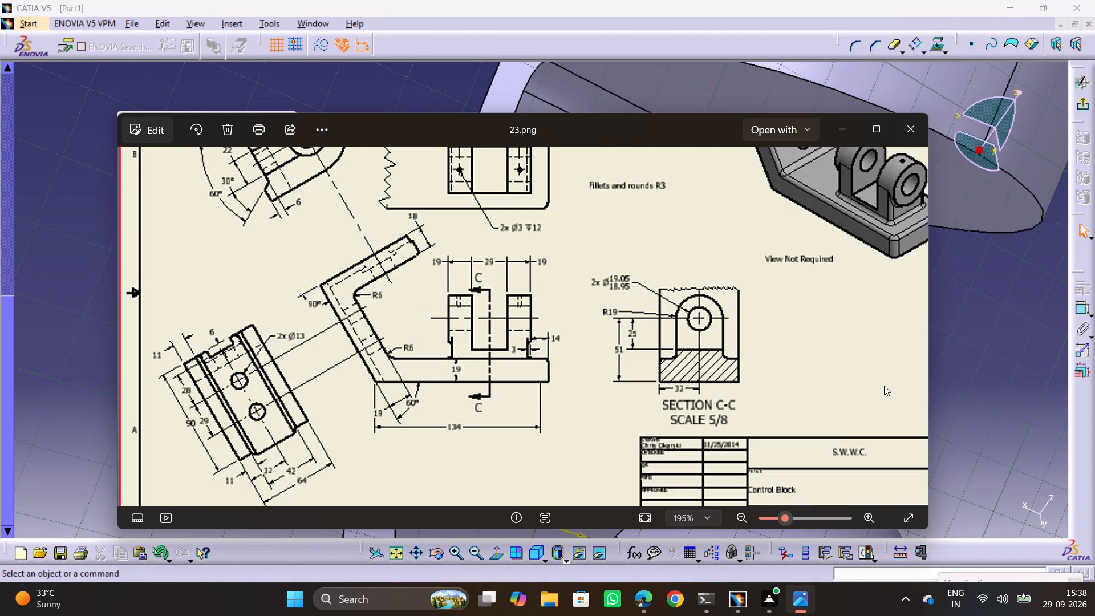
key("alt+Tab")
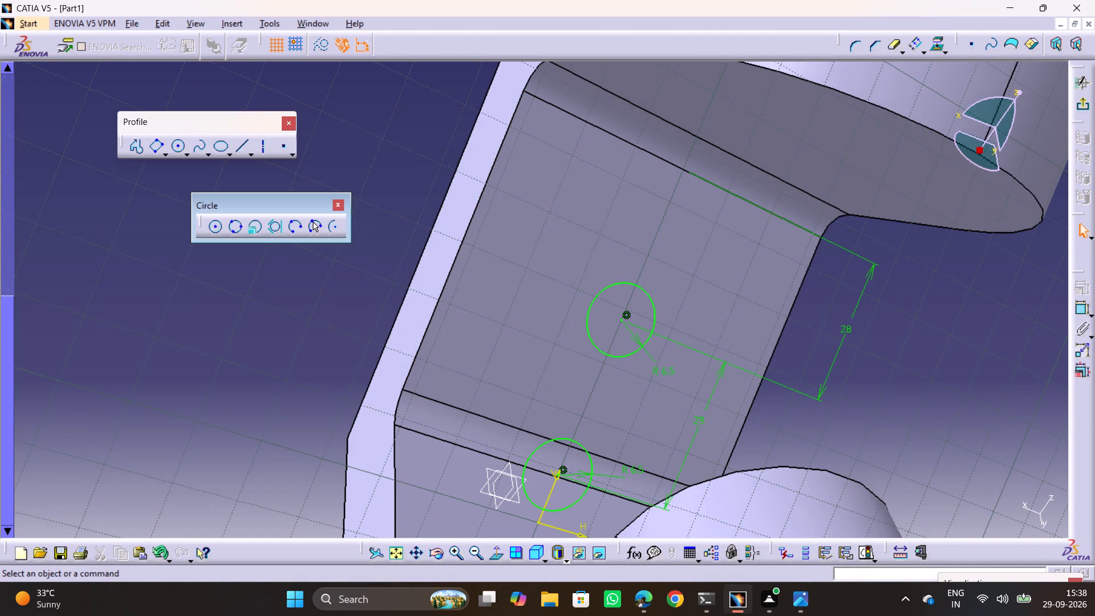
middle_click_drag(545, 244, 545, 310)
middle_click_drag(623, 274, 624, 362)
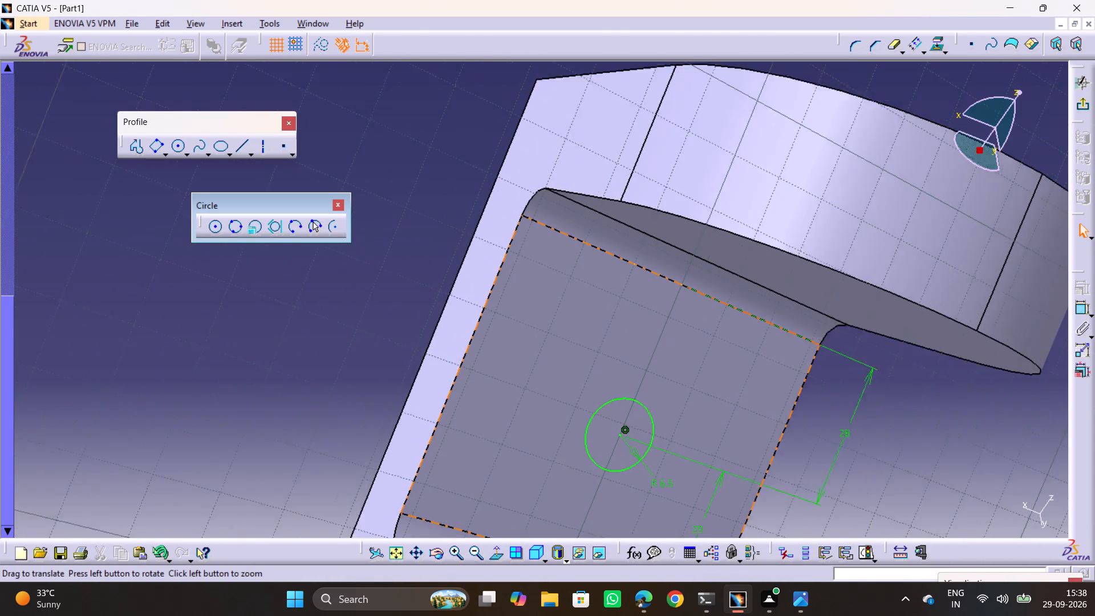
middle_click_drag(624, 362, 570, 237)
key("alt+Tab")
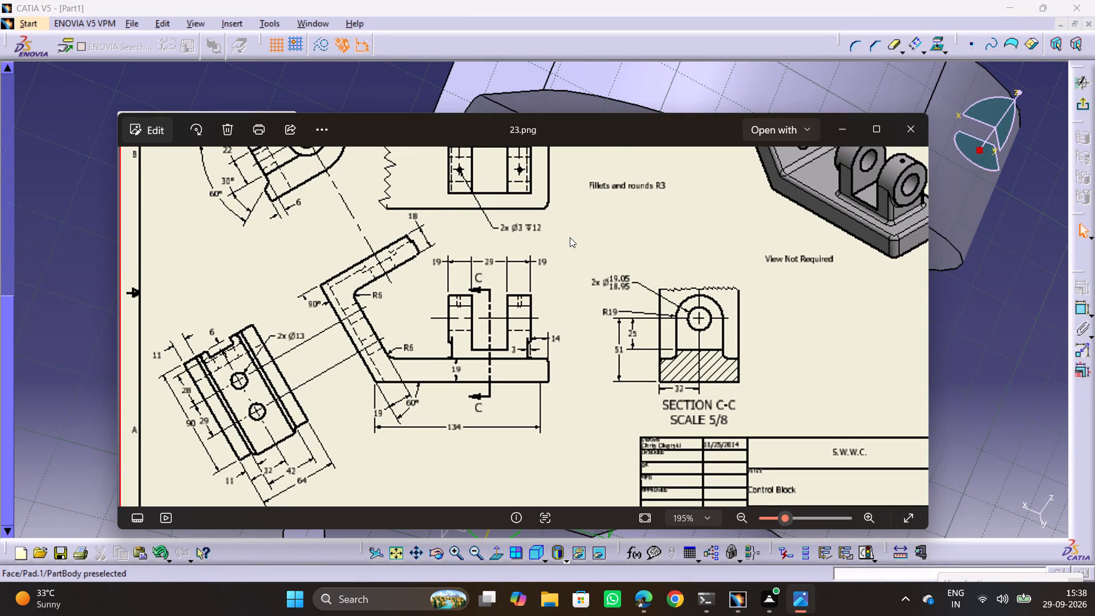
key("alt+Tab")
middle_click_drag(585, 279, 605, 365, "ctrl")
scroll(435, 245, "down", 1)
middle_click_drag(435, 245, 683, 332)
left_click_drag(435, 245, 683, 332)
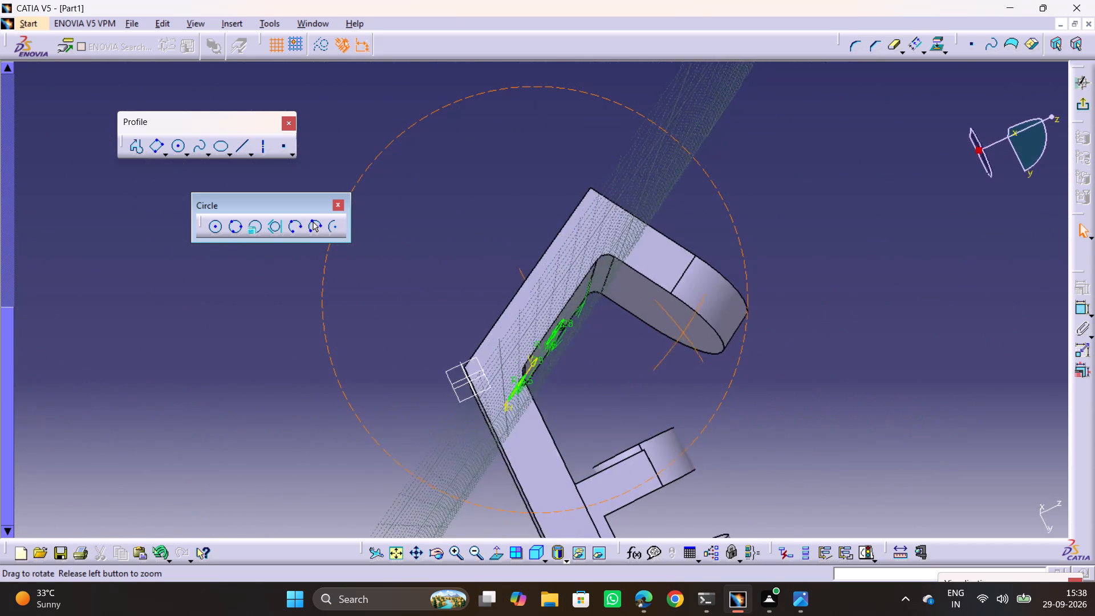
left_click_drag(683, 332, 796, 448)
middle_click_drag(683, 332, 795, 447)
scroll(789, 422, "up", 1)
middle_click_drag(513, 239, 387, 416)
left_click_drag(515, 250, 387, 416)
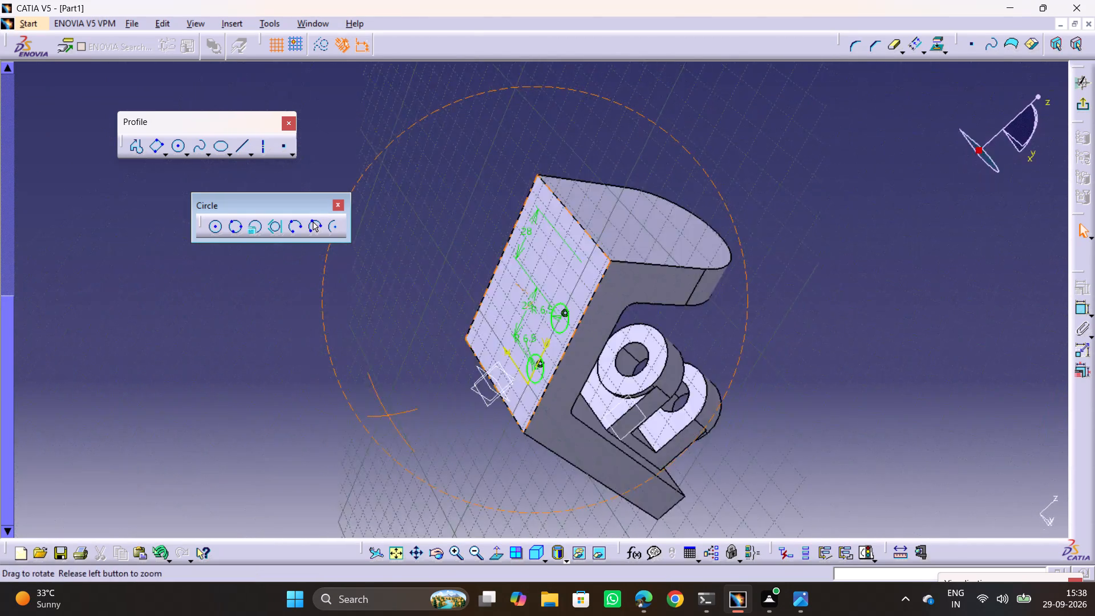
middle_click_drag(387, 416, 346, 407)
left_click_drag(387, 416, 344, 398)
scroll(328, 364, "up", 1)
middle_click_drag(819, 322, 701, 133)
left_click_drag(820, 326, 747, 58)
middle_click_drag(643, 334, 586, 218)
left_click_drag(644, 335, 586, 218)
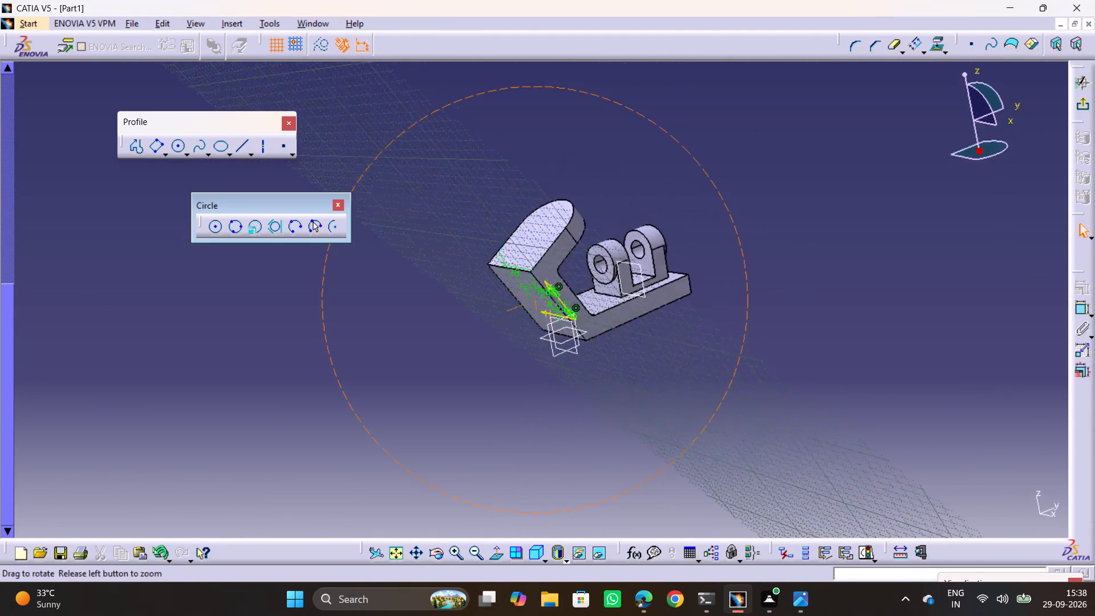
left_click_drag(586, 218, 362, 183)
middle_click_drag(586, 218, 362, 183)
middle_click_drag(704, 141, 709, 120, "ctrl")
middle_click_drag(723, 197, 755, 338)
left_click_drag(729, 246, 755, 338)
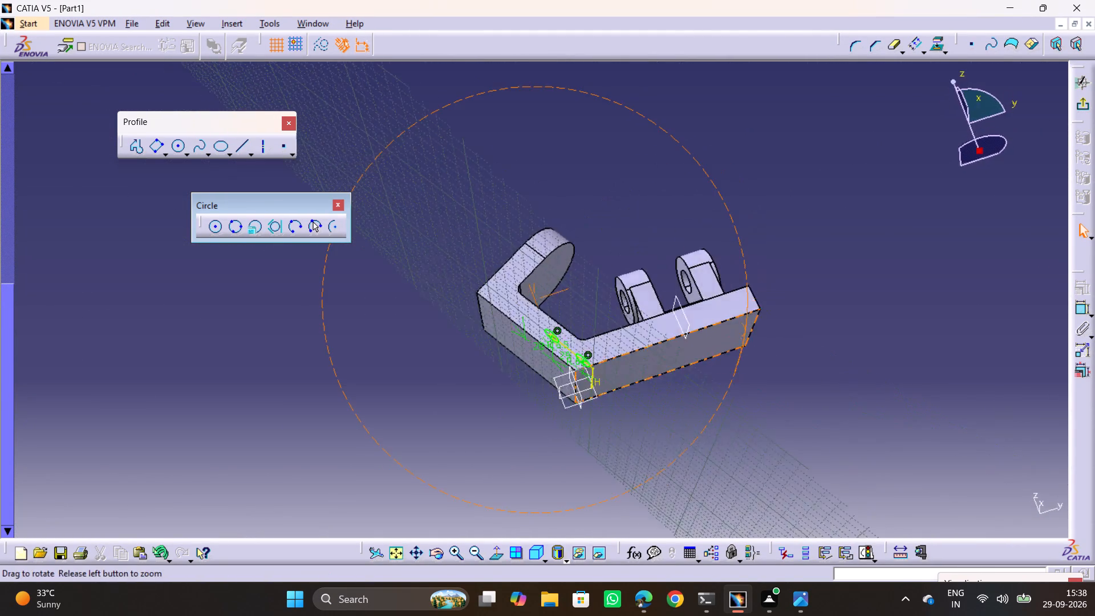
middle_click_drag(755, 338, 772, 414)
left_click_drag(755, 338, 771, 414)
middle_click_drag(581, 321, 512, 448)
left_click_drag(564, 355, 510, 440)
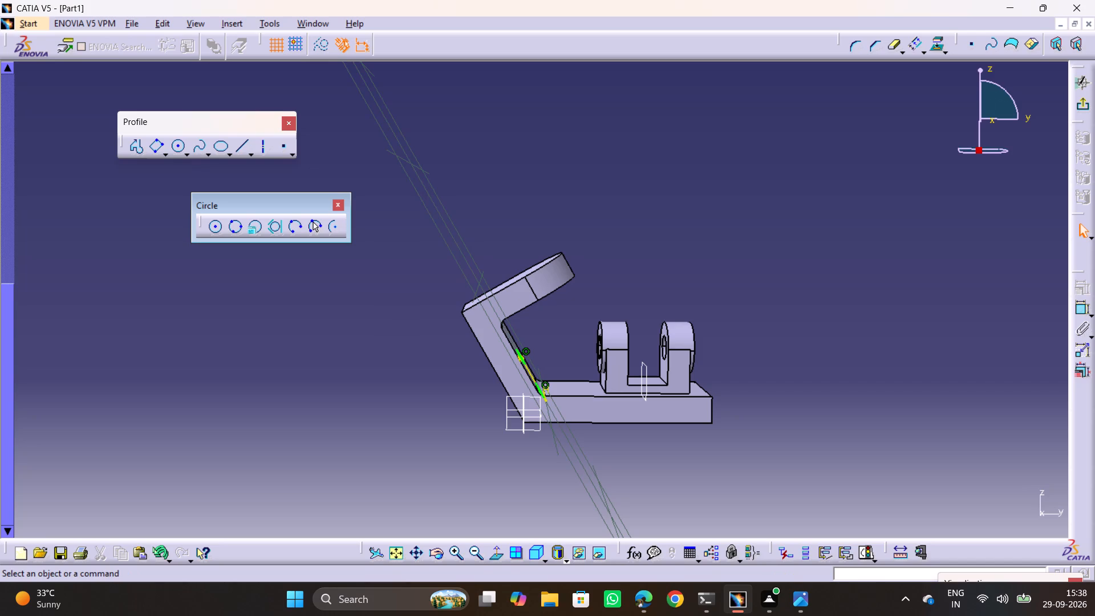
middle_click_drag(567, 292, 581, 177, "ctrl")
middle_click_drag(644, 256, 632, 172)
left_click(1082, 103)
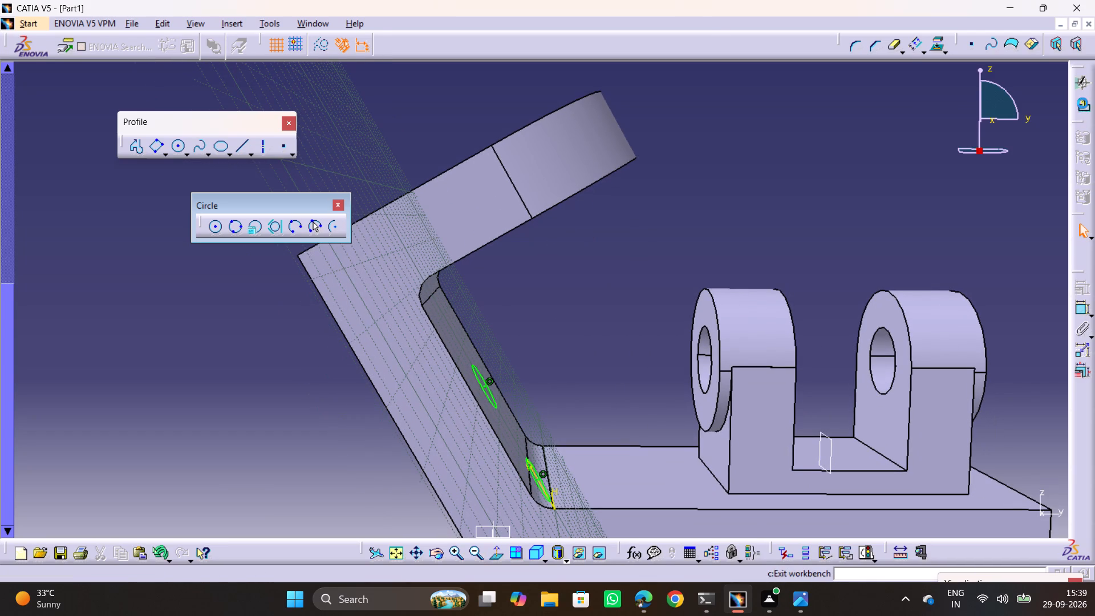
left_click(715, 200)
Open the main pad's profile sketch, compare its dimensions with drawing 23.png, and close it and the pad definition without edits.
middle_click_drag(666, 233, 676, 175, "ctrl")
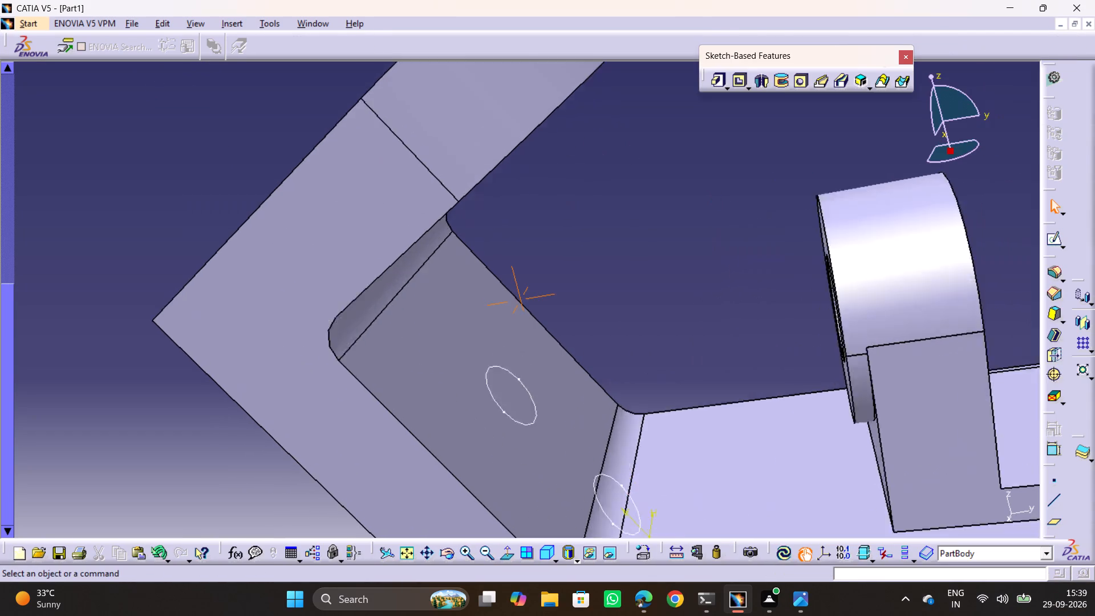
middle_click_drag(676, 175, 678, 273, "ctrl")
left_click_drag(482, 416, 488, 413)
left_click(488, 413)
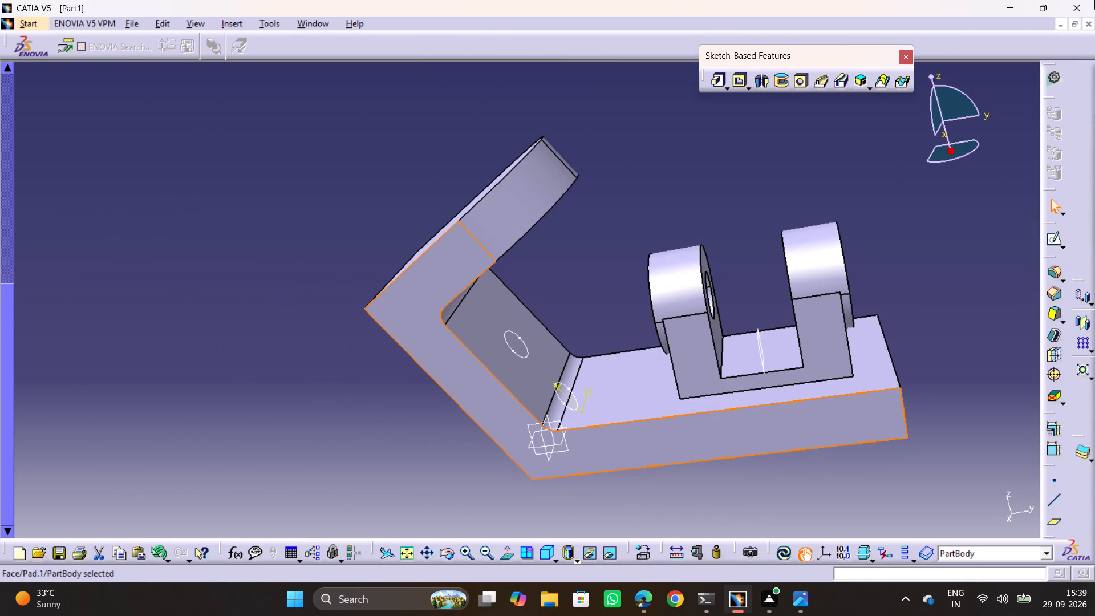
double_click(500, 418)
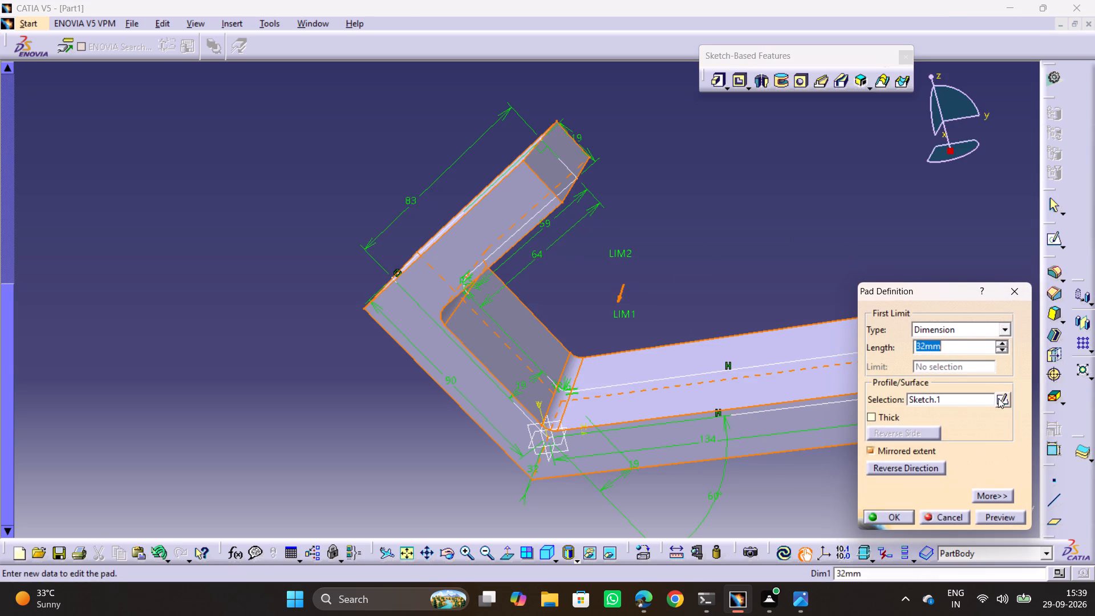
left_click(1002, 399)
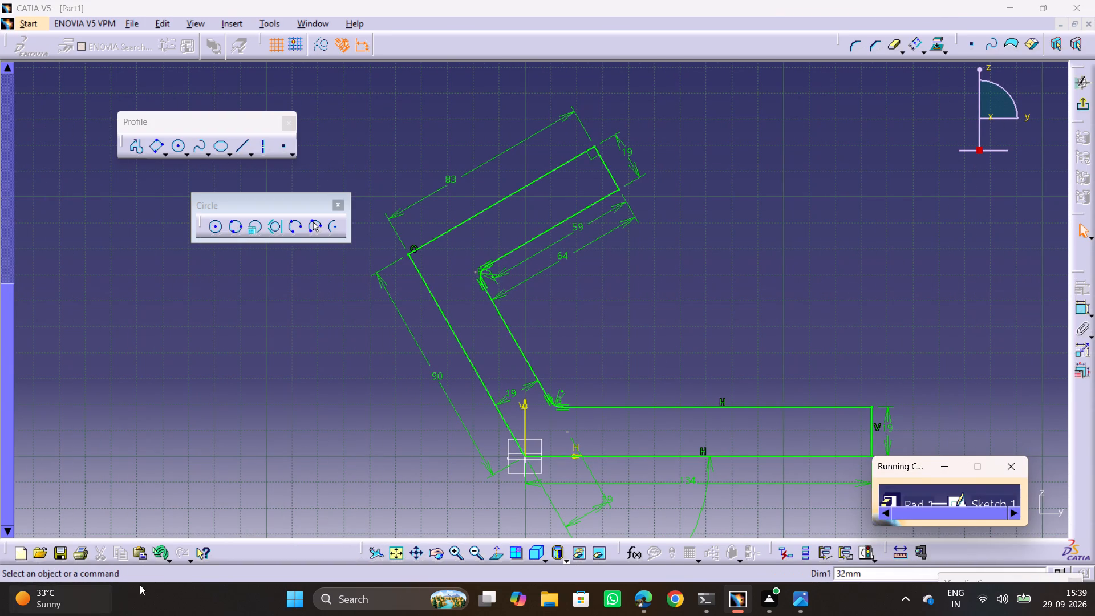
key("alt+Tab")
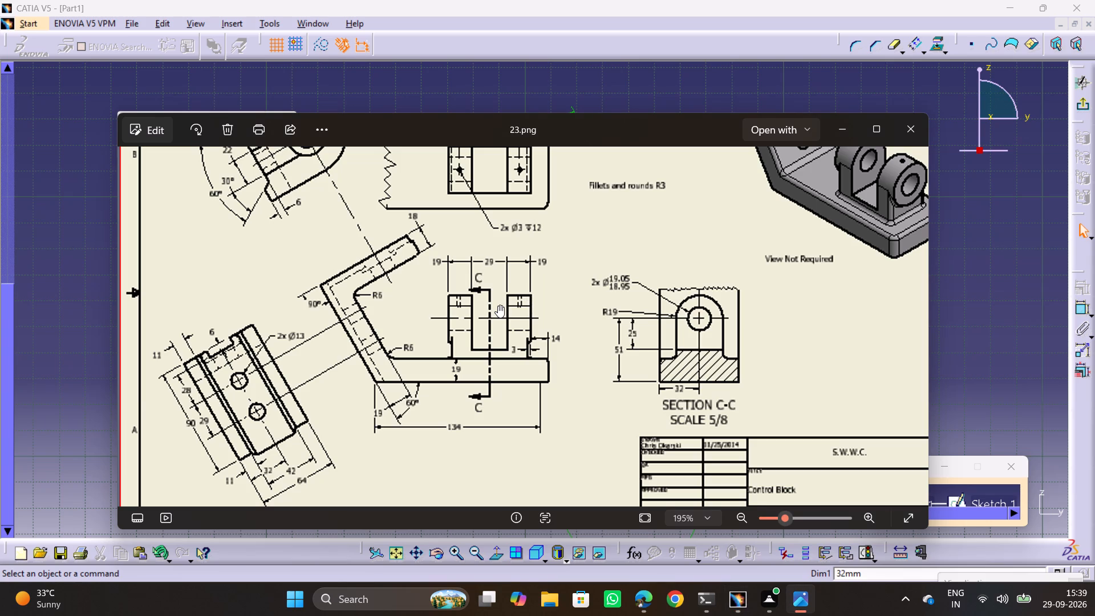
key("alt+Tab")
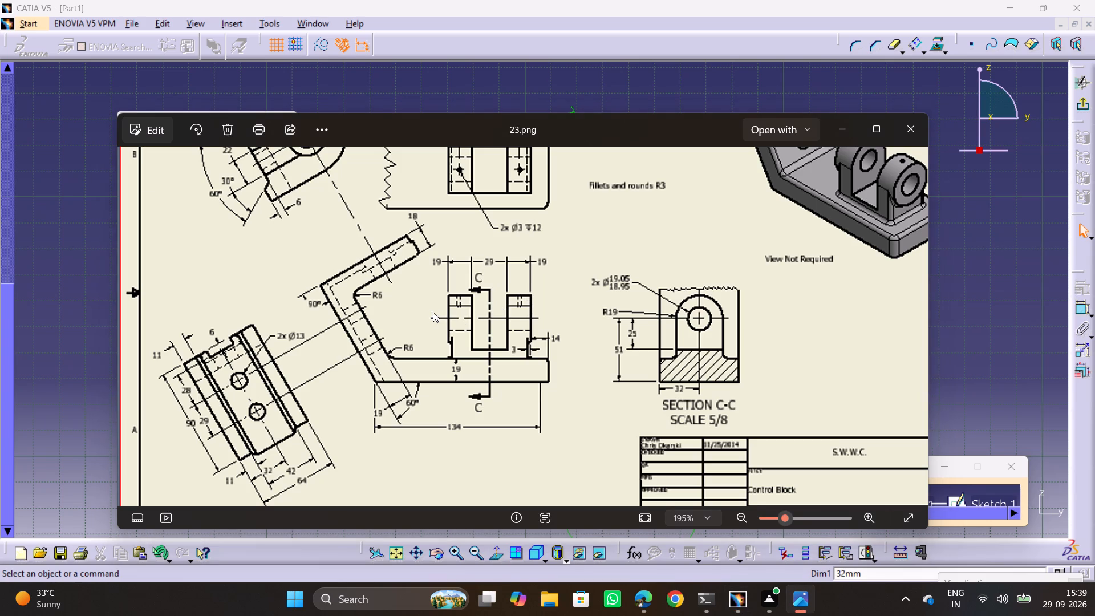
left_click(1087, 107)
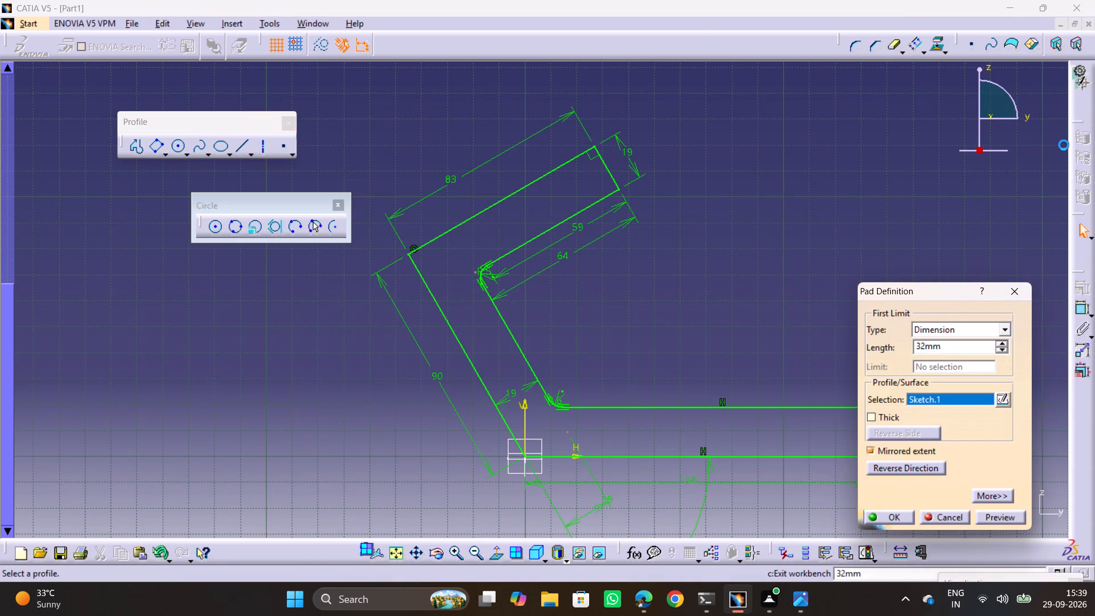
left_click(894, 511)
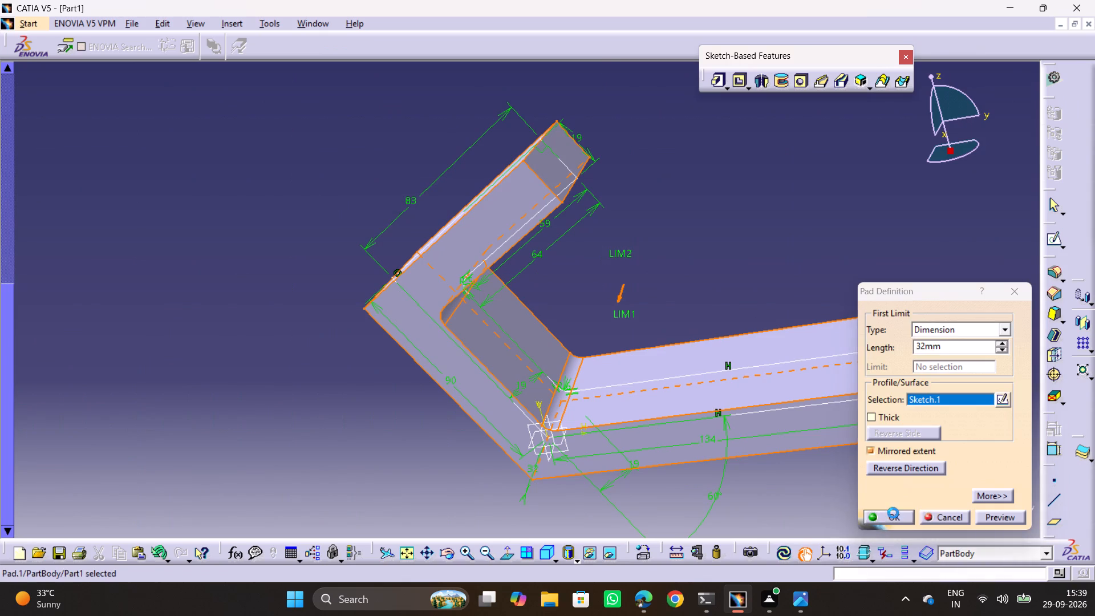
Reopen the two-hole sketch and set the upper circle's offset from the inner face's upper edge to 18 mm, then 15 mm.
left_click(567, 279)
double_click(506, 331)
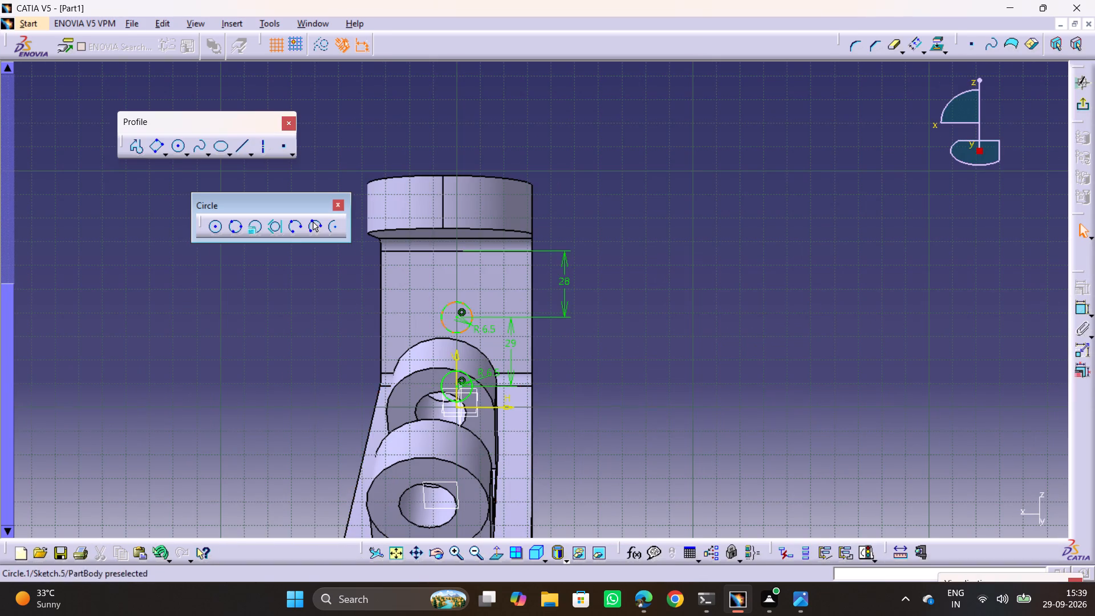
middle_click_drag(464, 331, 482, 265, "ctrl")
middle_click_drag(464, 326, 441, 413)
left_click_drag(464, 326, 441, 413)
middle_click_drag(610, 312, 602, 262, "ctrl")
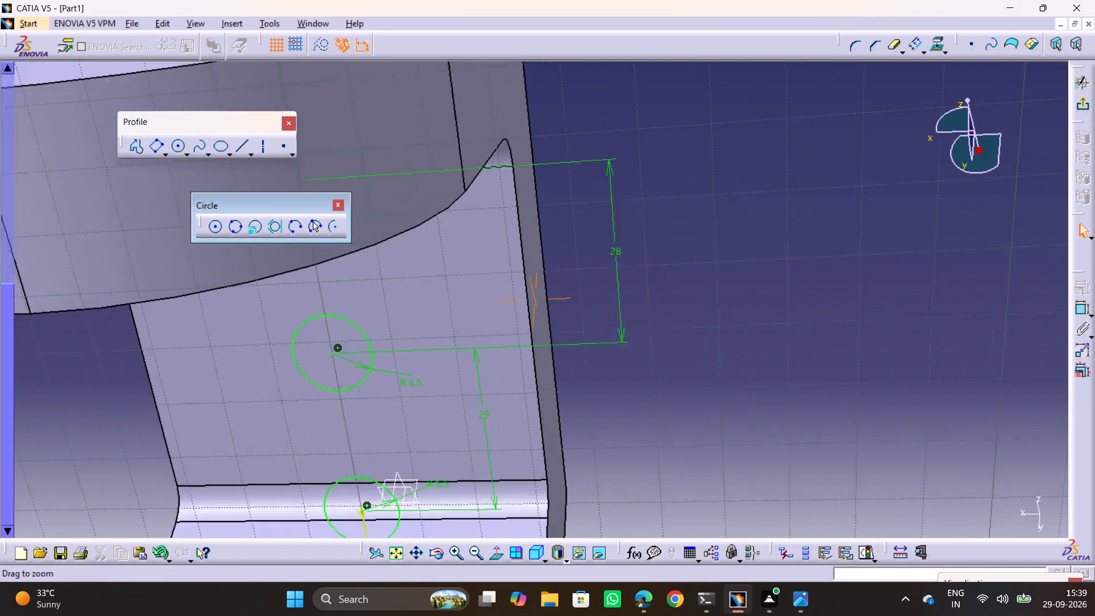
middle_click_drag(602, 262, 604, 254, "ctrl")
double_click(630, 237)
type("18")
key("Return")
left_click(636, 194)
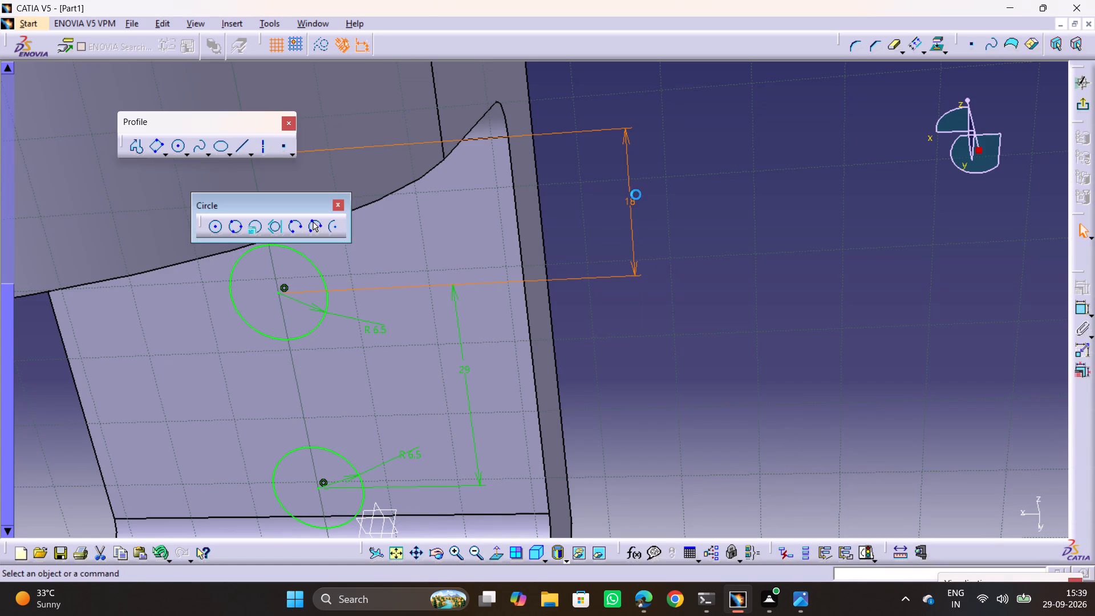
double_click(635, 202)
type("15")
key("Return")
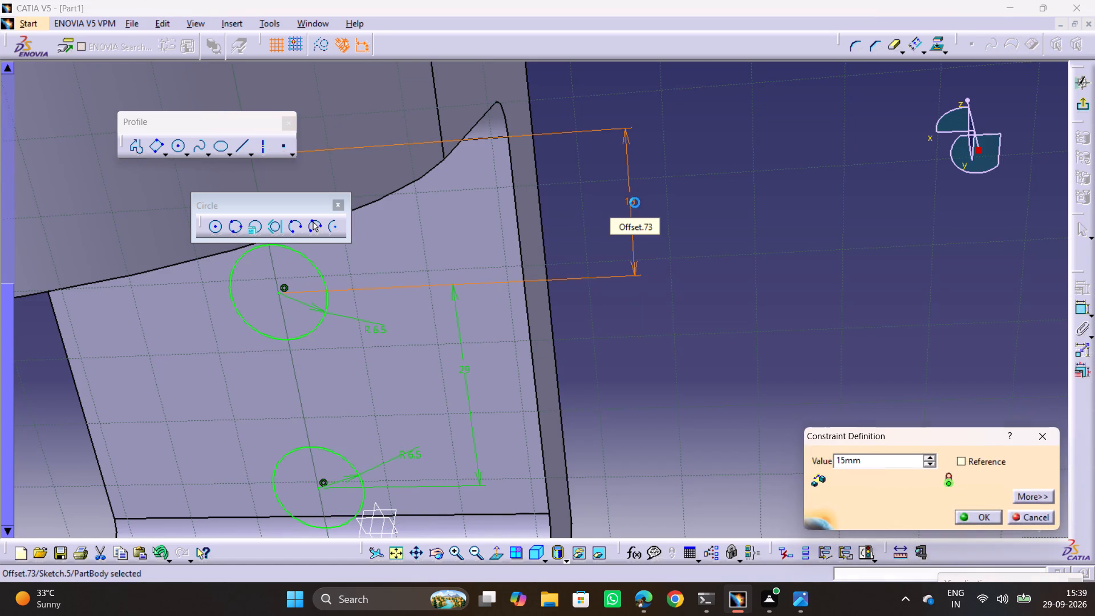
left_click(754, 230)
Examine the repositioned circles on the upright's inner face and compare their layout with drawing 23.png.
middle_click_drag(563, 236, 575, 220, "ctrl")
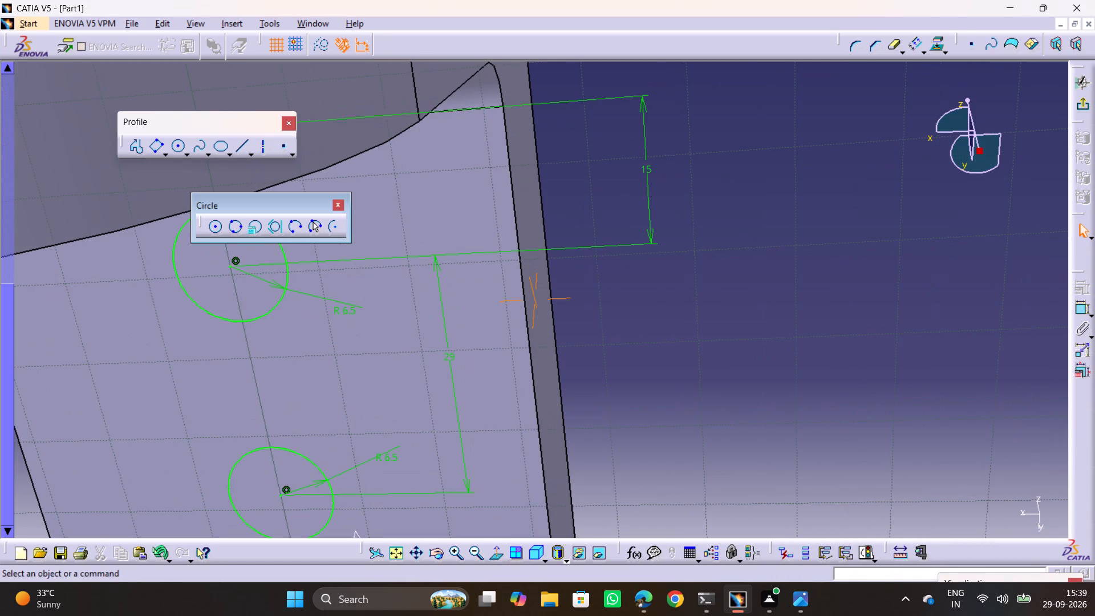
middle_click_drag(581, 233, 666, 148)
left_click_drag(581, 233, 666, 148)
middle_click_drag(580, 177, 570, 248, "ctrl")
middle_click_drag(512, 285, 510, 286)
left_click_drag(509, 285, 510, 286)
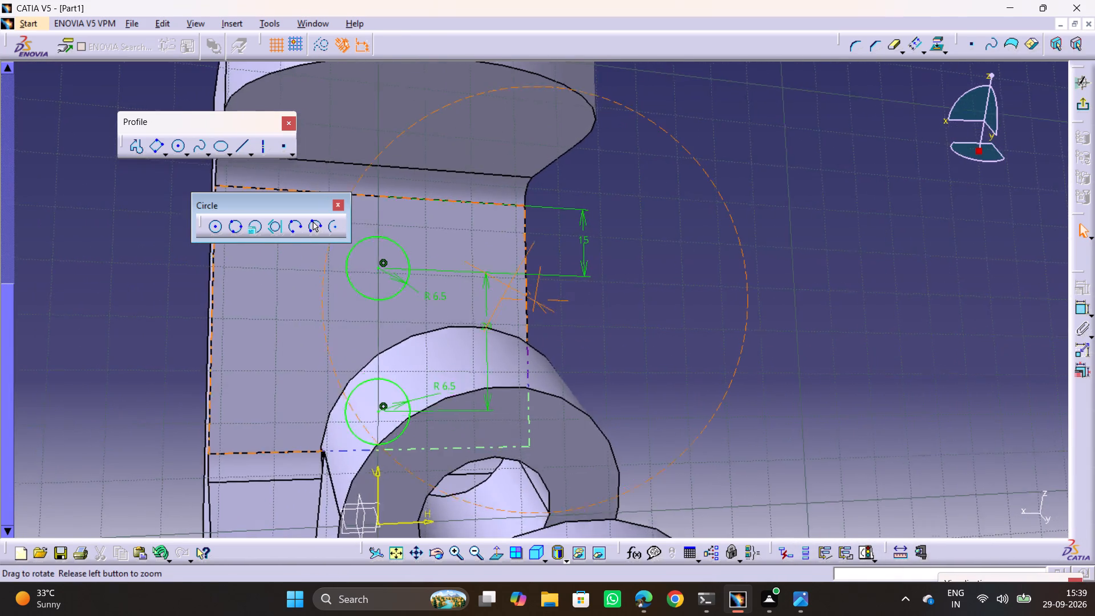
left_click_drag(510, 286, 567, 331)
middle_click_drag(510, 286, 567, 331)
key("alt+Tab")
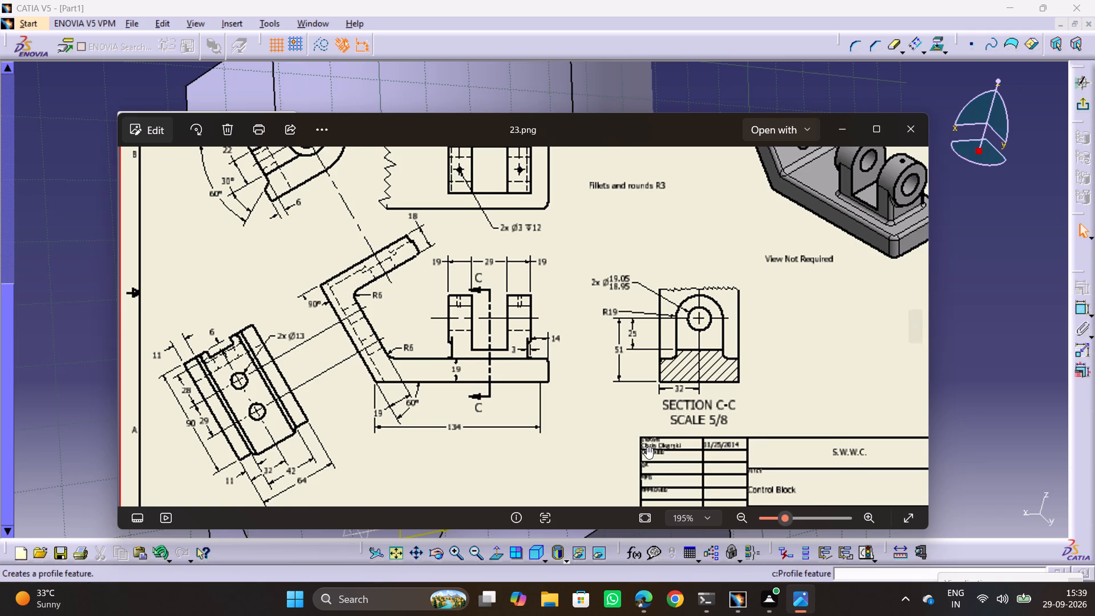
middle_click_drag(630, 410, 631, 429)
key("alt+Tab")
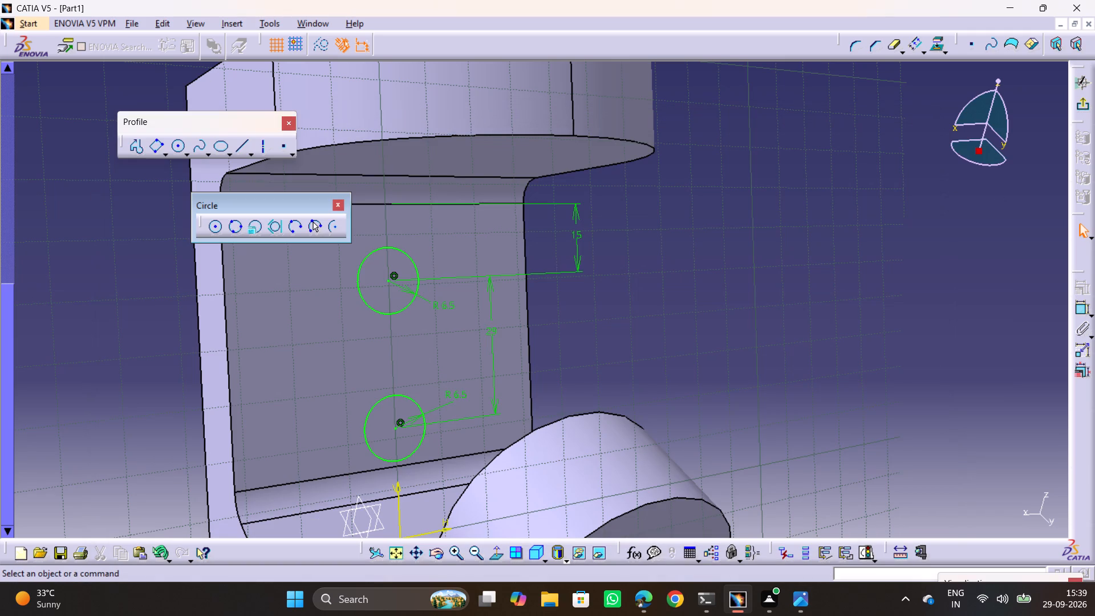
Exit the sketch and cut the two circles through the upright with a Pocket using the Up to last limit.
left_click(1085, 103)
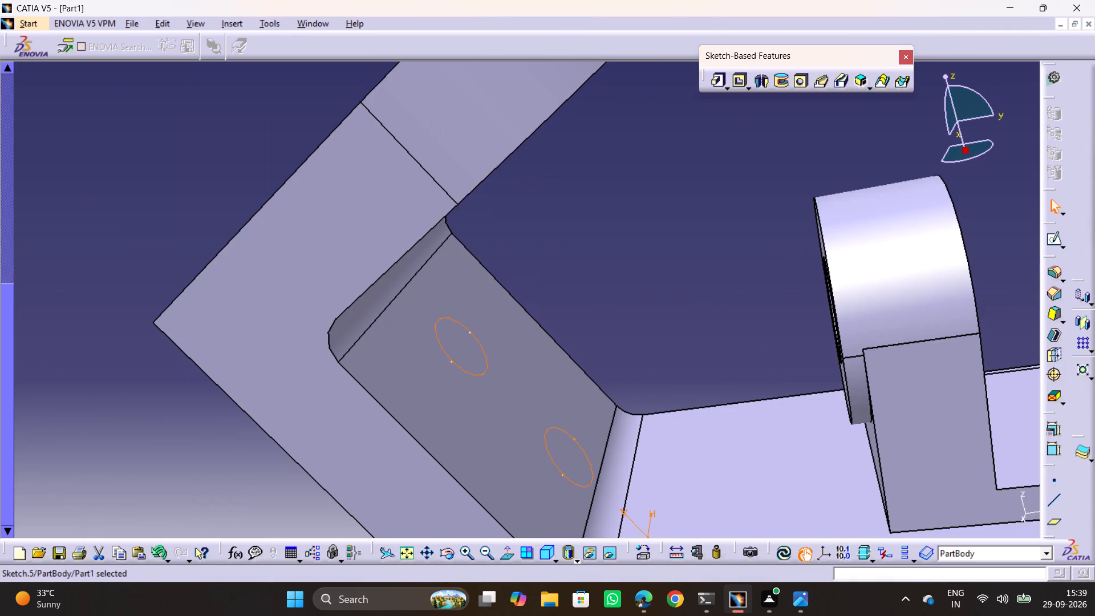
left_click(735, 82)
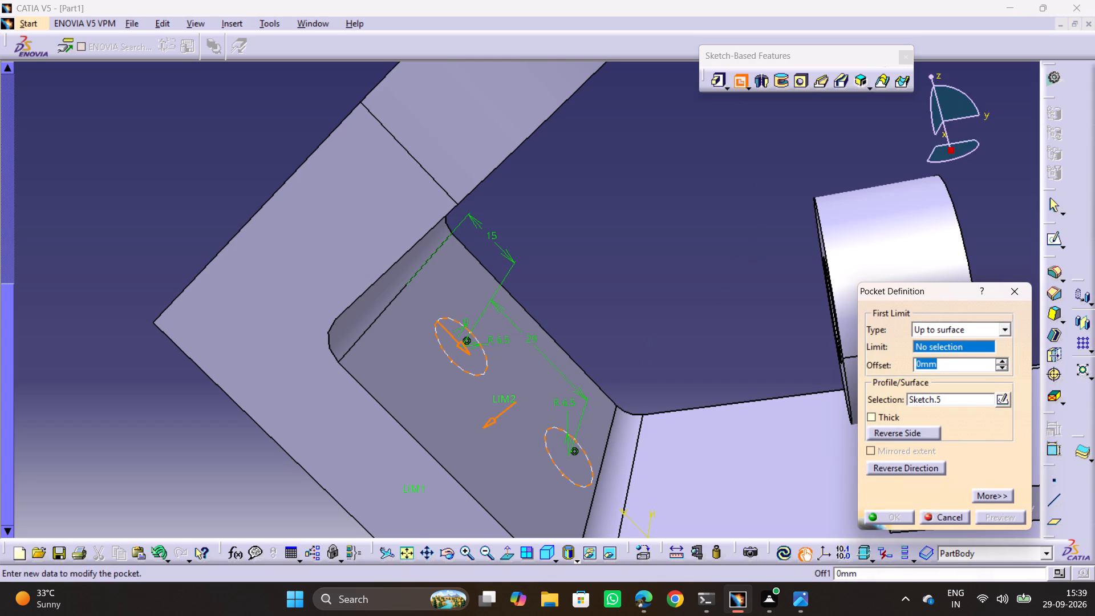
left_click(968, 327)
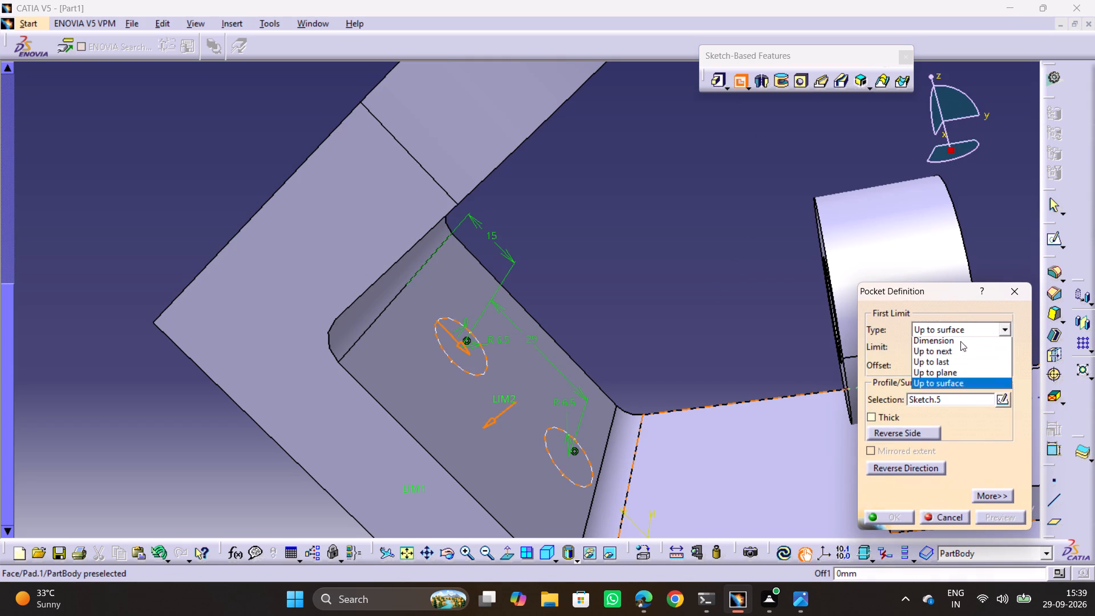
left_click(951, 366)
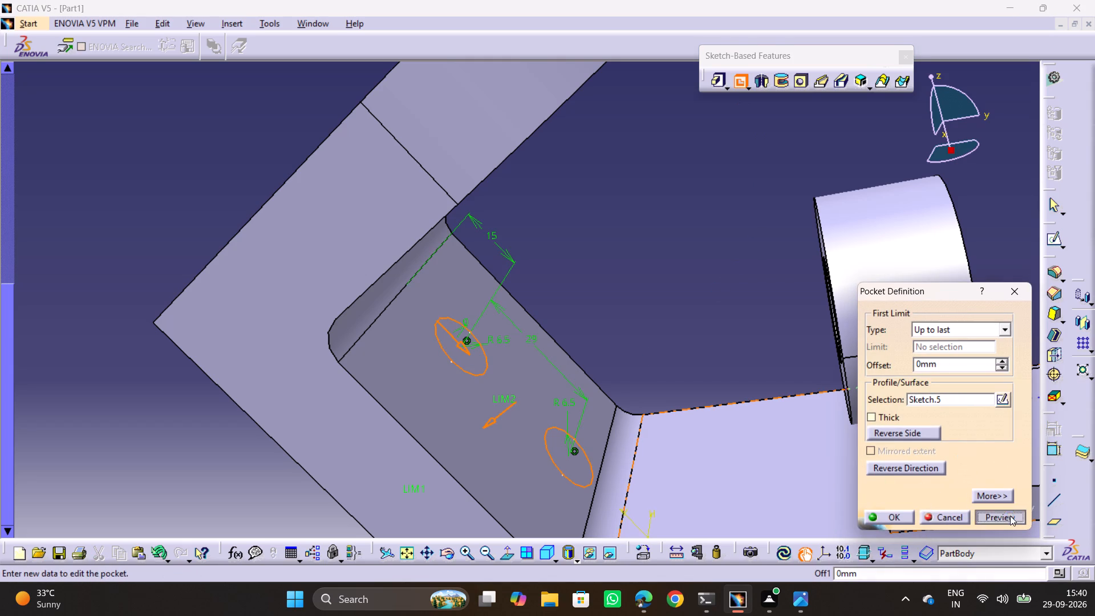
left_click(1010, 516)
left_click(901, 514)
left_click(664, 257)
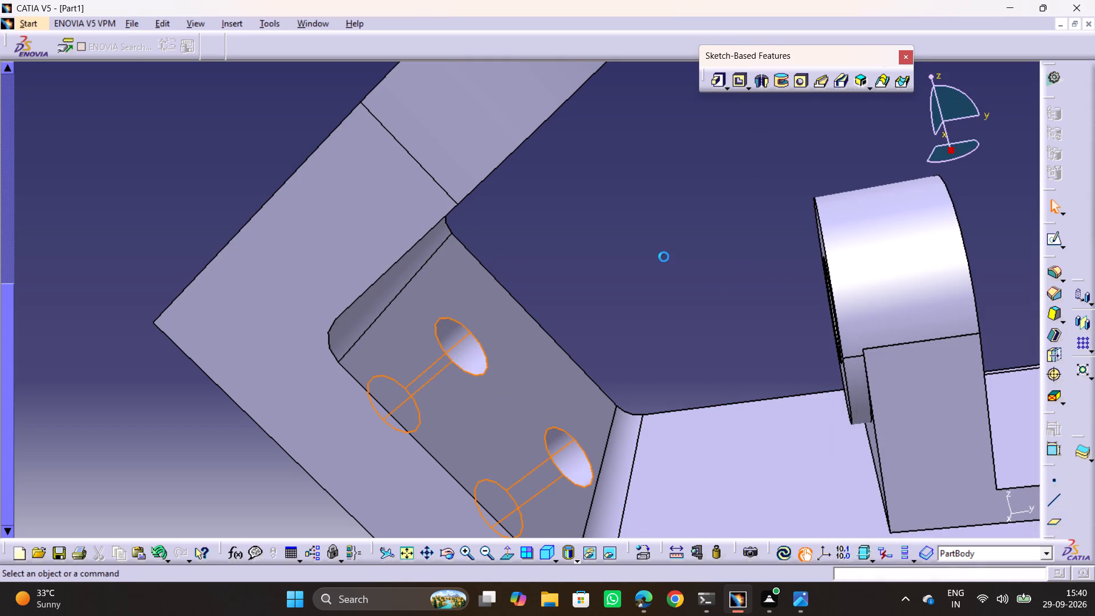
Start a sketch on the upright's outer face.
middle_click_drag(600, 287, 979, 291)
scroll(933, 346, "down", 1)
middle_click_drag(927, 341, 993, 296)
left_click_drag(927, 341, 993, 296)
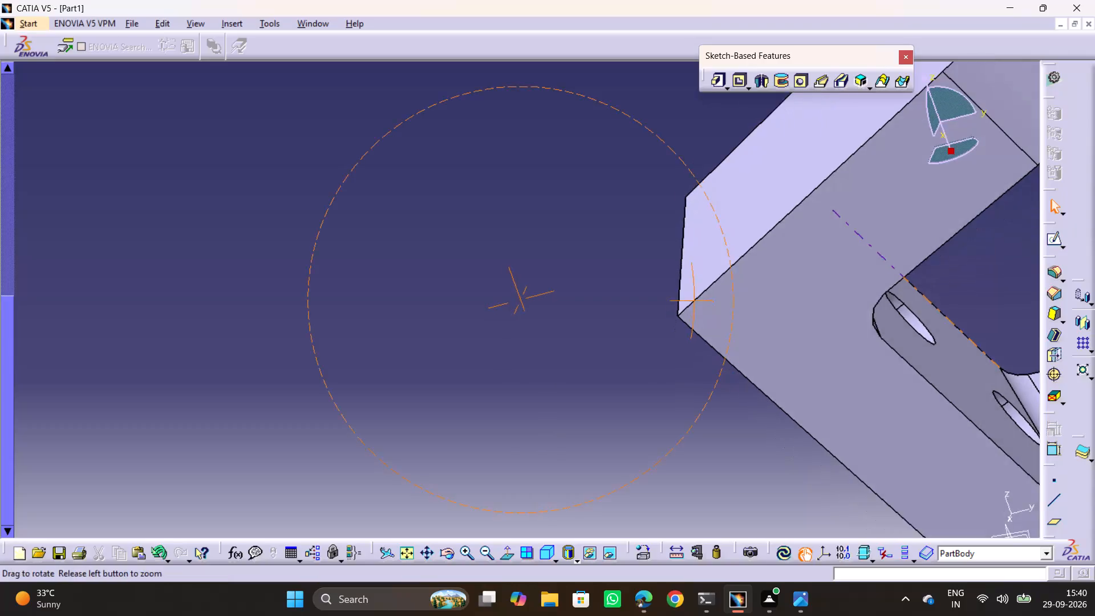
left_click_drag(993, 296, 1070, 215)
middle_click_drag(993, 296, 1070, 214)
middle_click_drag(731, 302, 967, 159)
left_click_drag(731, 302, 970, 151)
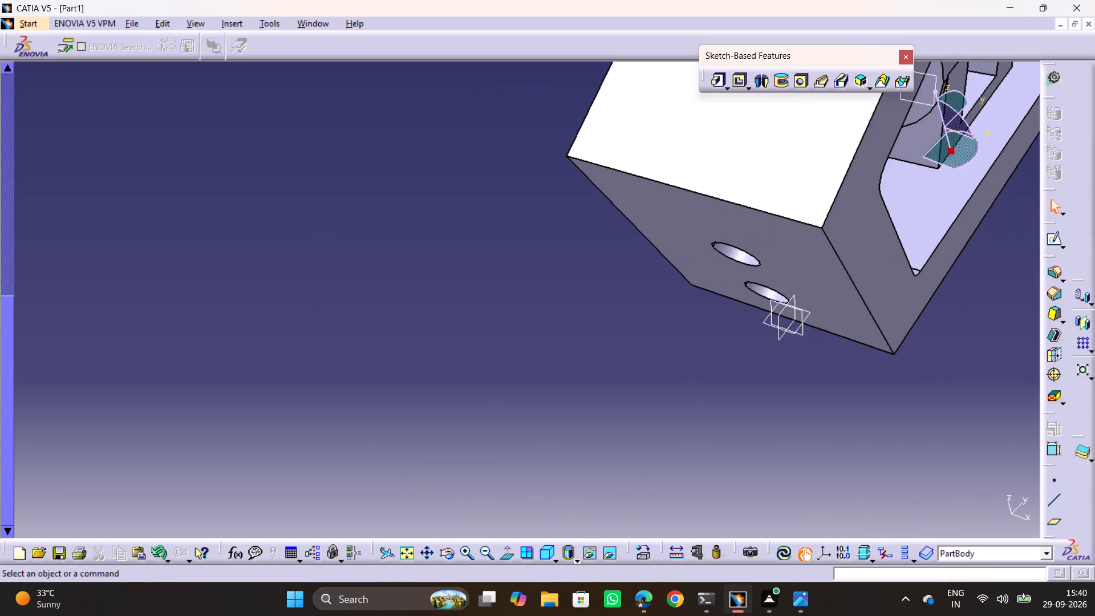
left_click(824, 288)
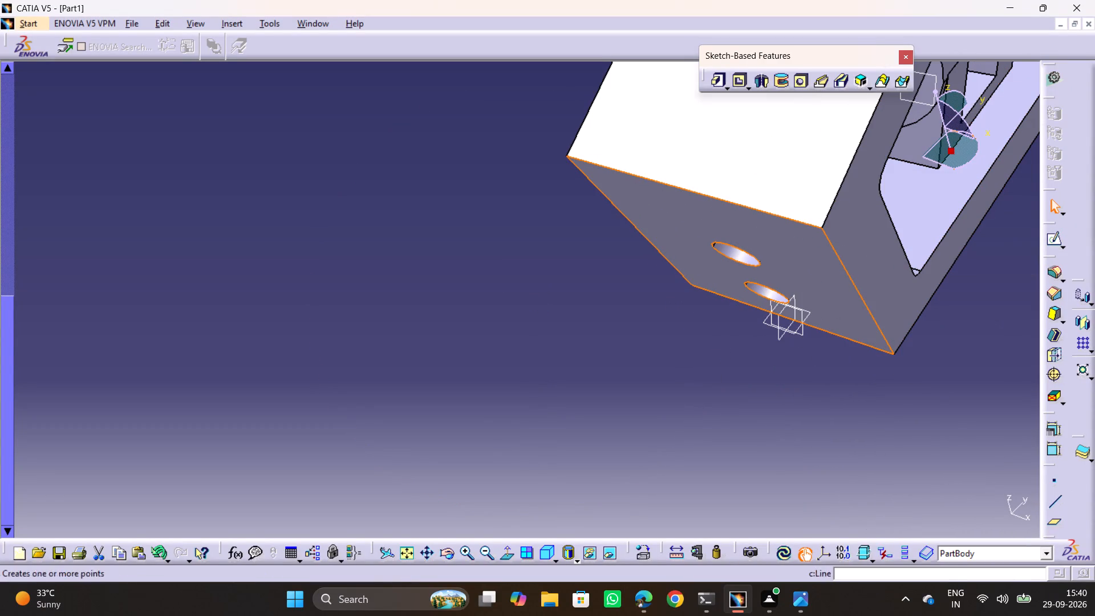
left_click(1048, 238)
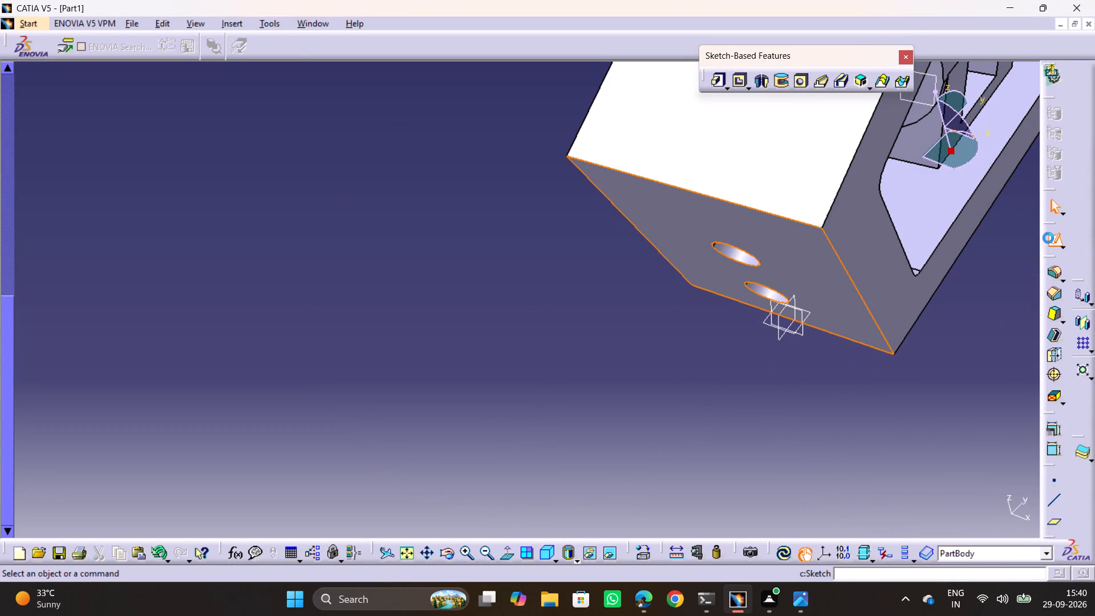
Examine the two holes through the upright from the outer face and the inner face.
middle_click_drag(760, 341, 686, 104)
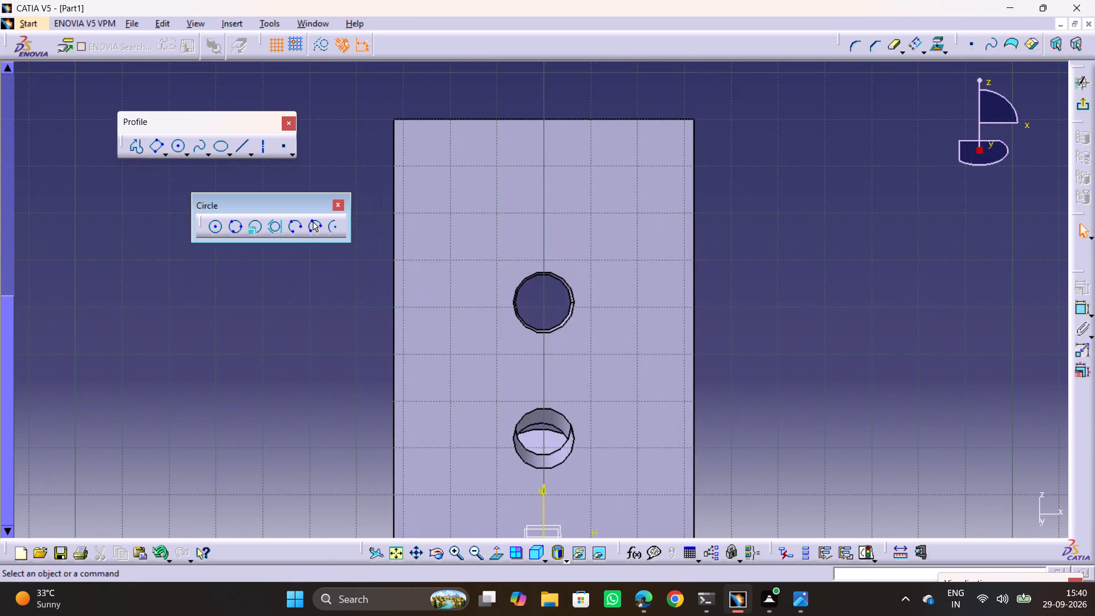
middle_click_drag(662, 187, 635, 141)
middle_click_drag(644, 287, 709, 317)
left_click_drag(644, 287, 709, 317)
scroll(644, 287, "down", 1)
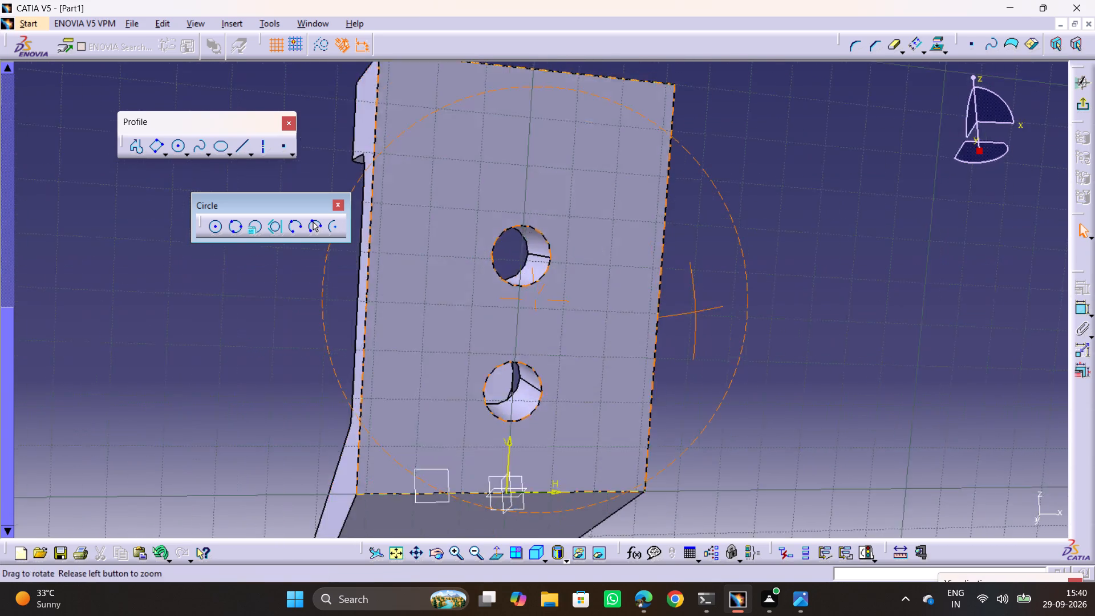
left_click_drag(709, 317, 833, 322)
middle_click_drag(709, 317, 833, 322)
middle_click_drag(668, 262, 854, 290)
middle_click_drag(767, 281, 862, 282)
left_click_drag(764, 280, 862, 282)
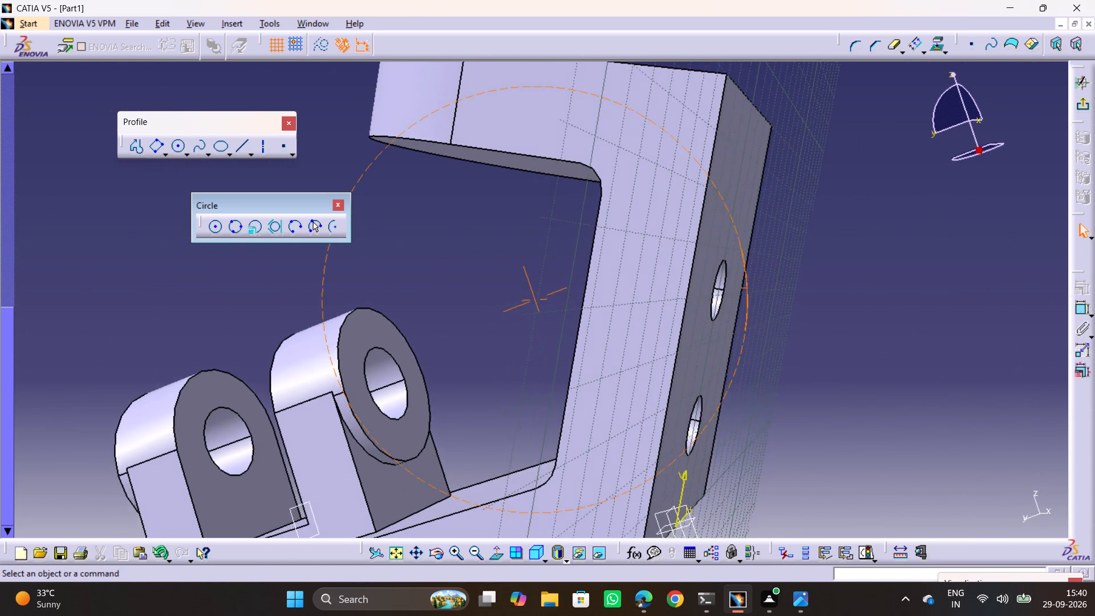
left_click_drag(862, 282, 946, 291)
middle_click_drag(862, 282, 946, 291)
middle_click_drag(651, 289, 763, 352)
left_click_drag(651, 290, 763, 352)
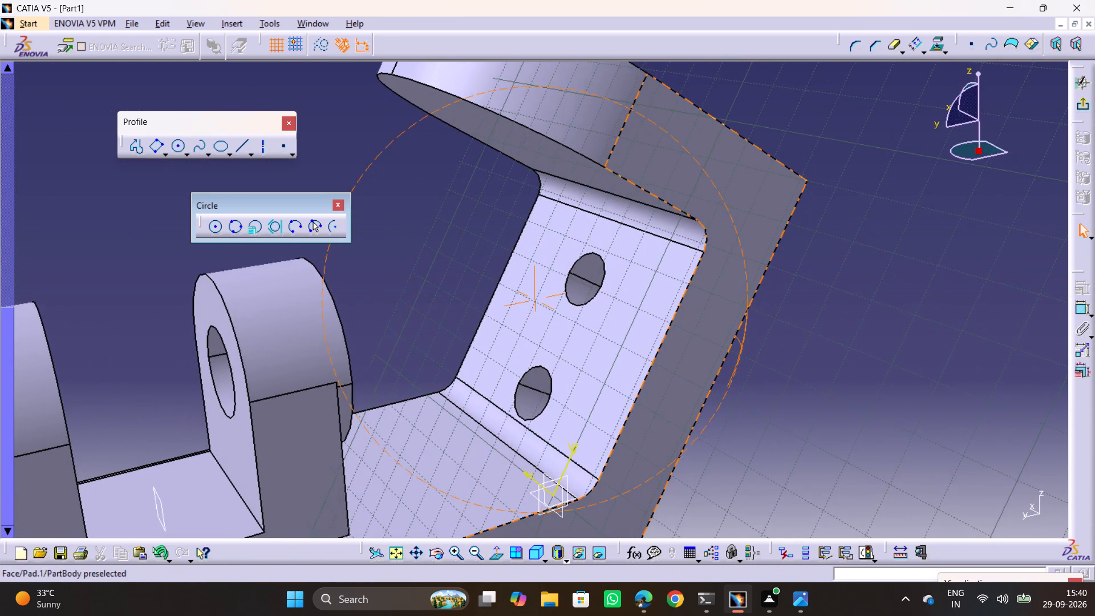
middle_click_drag(763, 352, 761, 351)
left_click_drag(763, 352, 761, 351)
middle_click_drag(763, 345, 678, 328)
left_click_drag(763, 345, 678, 328)
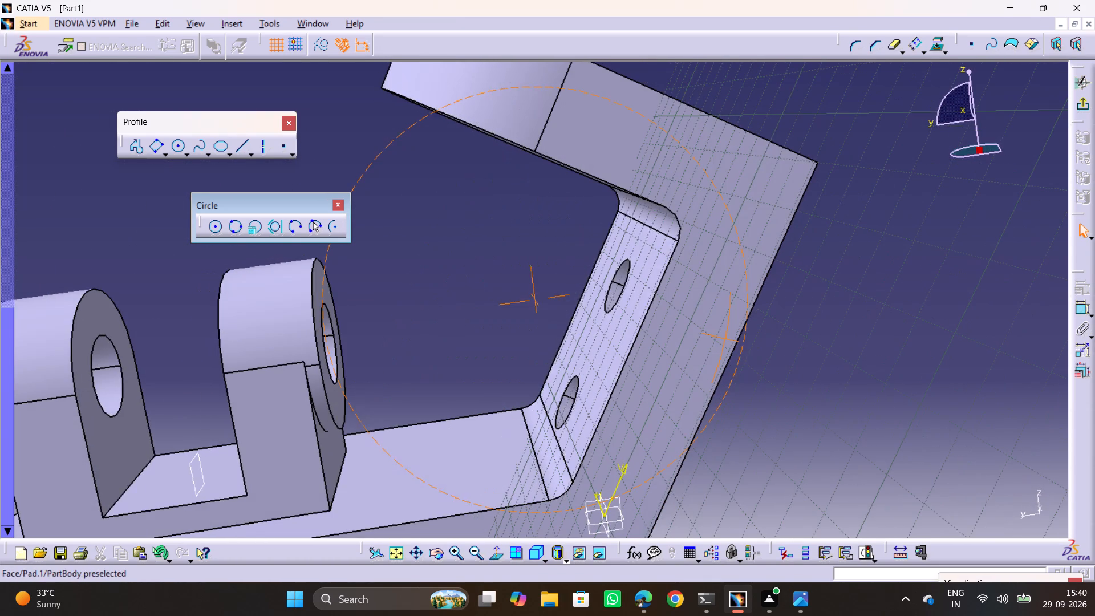
scroll(607, 339, "down", 1)
middle_click_drag(606, 339, 647, 351)
left_click_drag(604, 340, 646, 355)
Reopen the two-hole pocket's sketch and delete the upper circle's 15 mm offset from the inner face's upper edge.
double_click(617, 289)
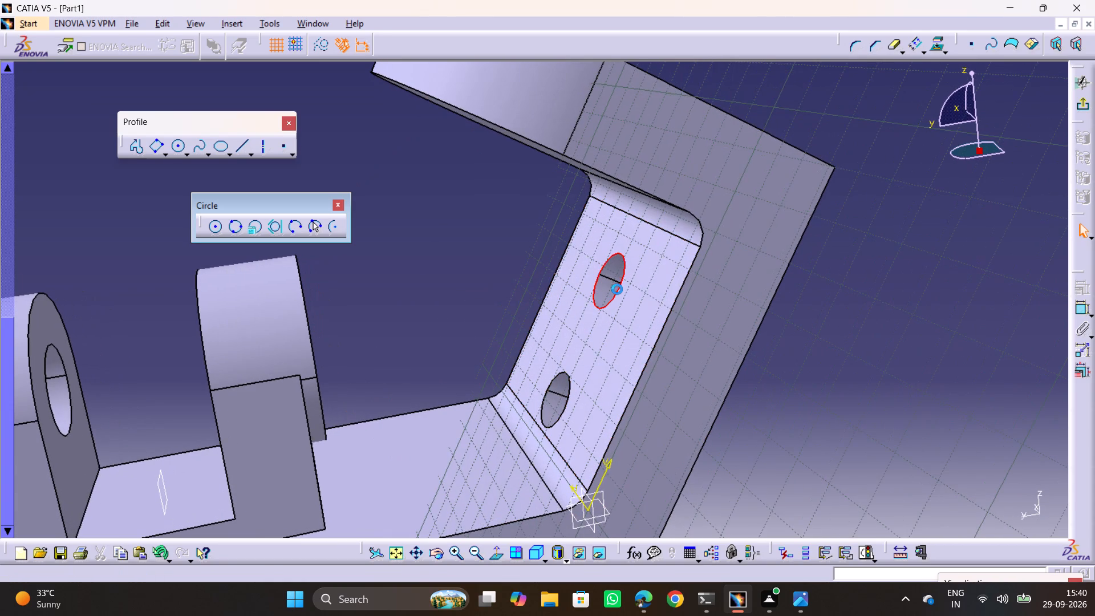
scroll(566, 276, "down", 1)
middle_click_drag(566, 276, 474, 188)
left_click_drag(561, 275, 678, 144)
left_click_drag(526, 169, 481, 185)
middle_click_drag(478, 293, 476, 294)
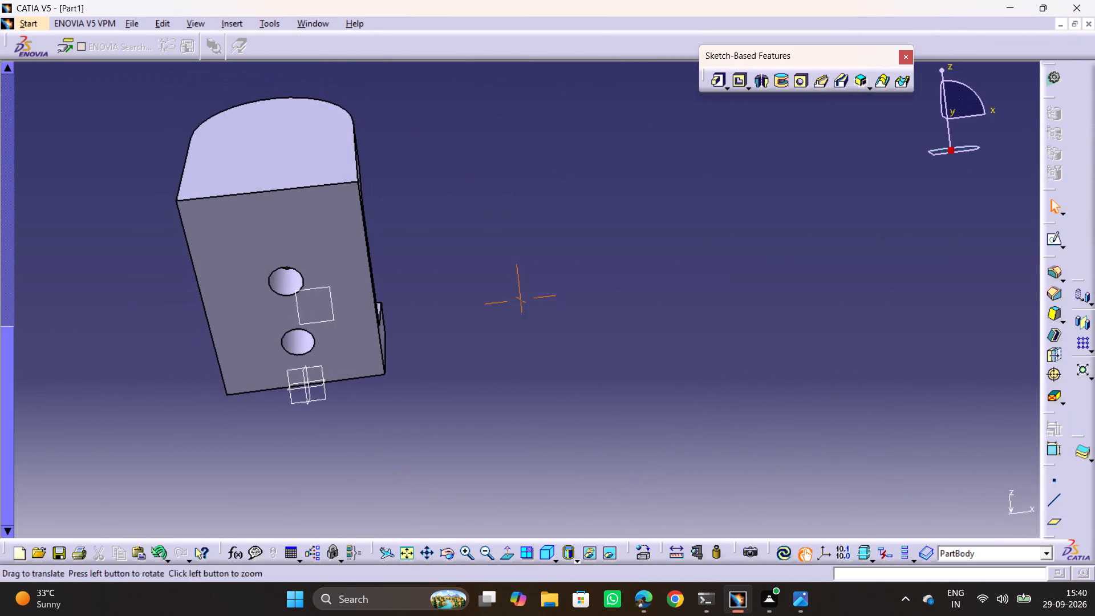
middle_click_drag(476, 294, 222, 399)
left_click_drag(469, 295, 222, 399)
middle_click_drag(505, 286, 502, 420)
left_click_drag(504, 297, 502, 420)
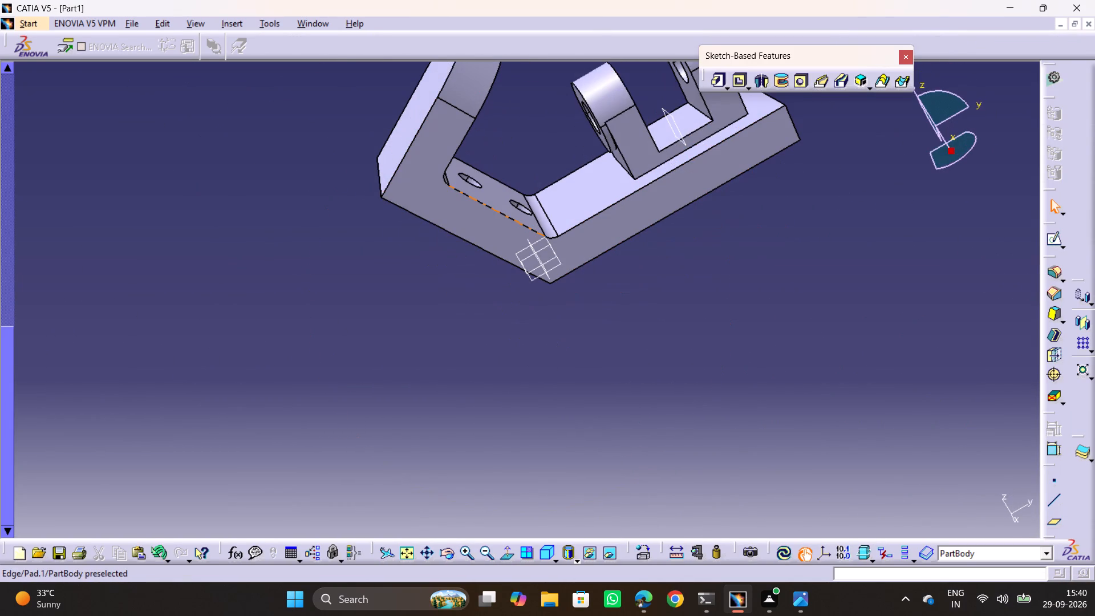
double_click(473, 181)
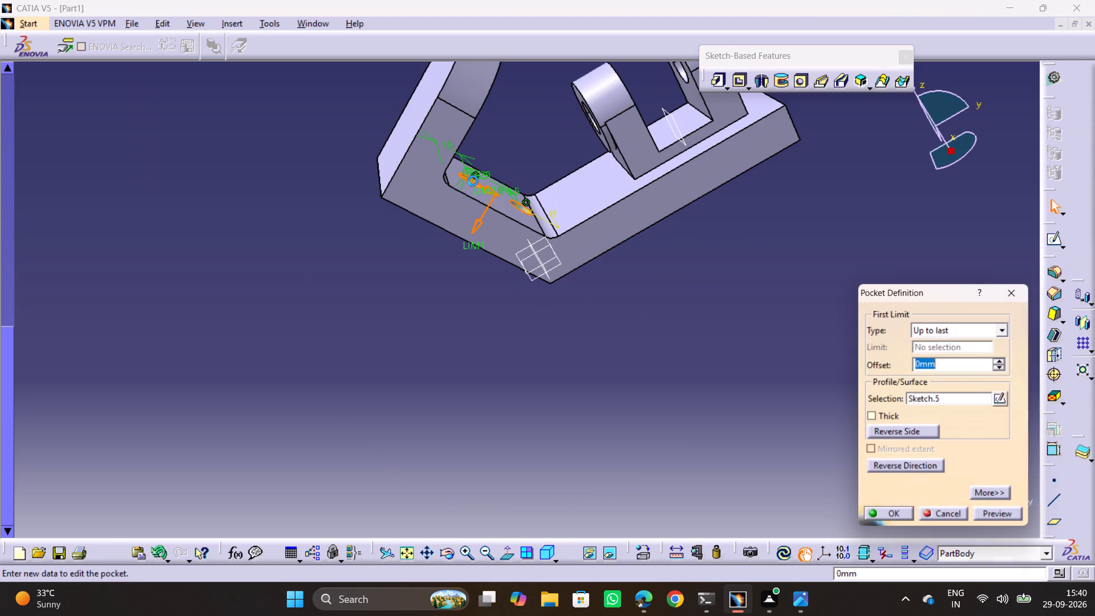
left_click(1003, 399)
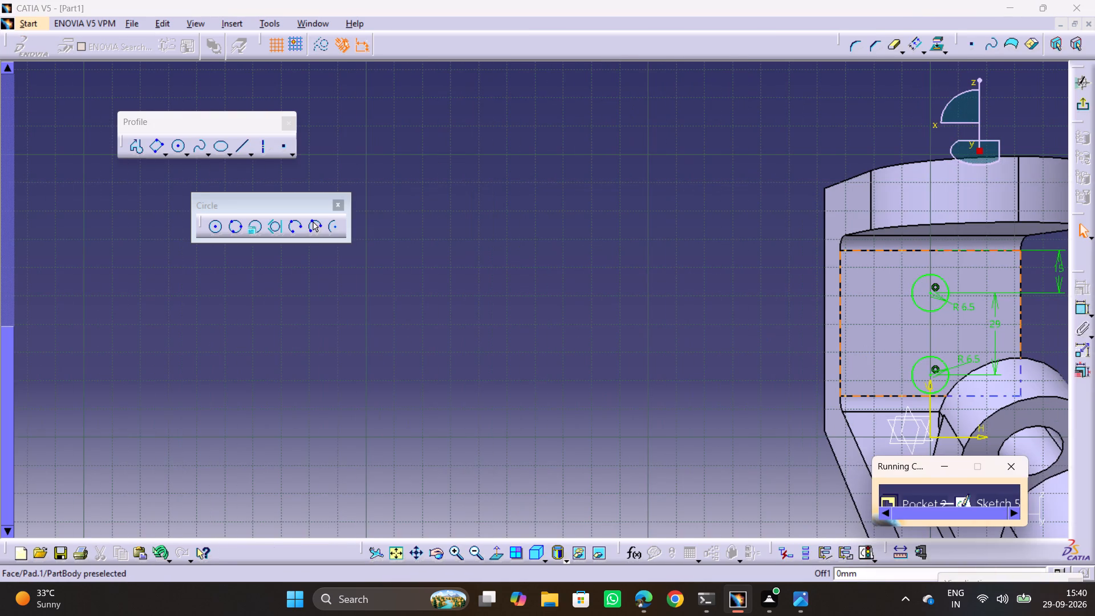
middle_click_drag(891, 305, 738, 293)
scroll(873, 313, "down", 1)
middle_click_drag(873, 313, 619, 352)
left_click_drag(873, 313, 619, 351)
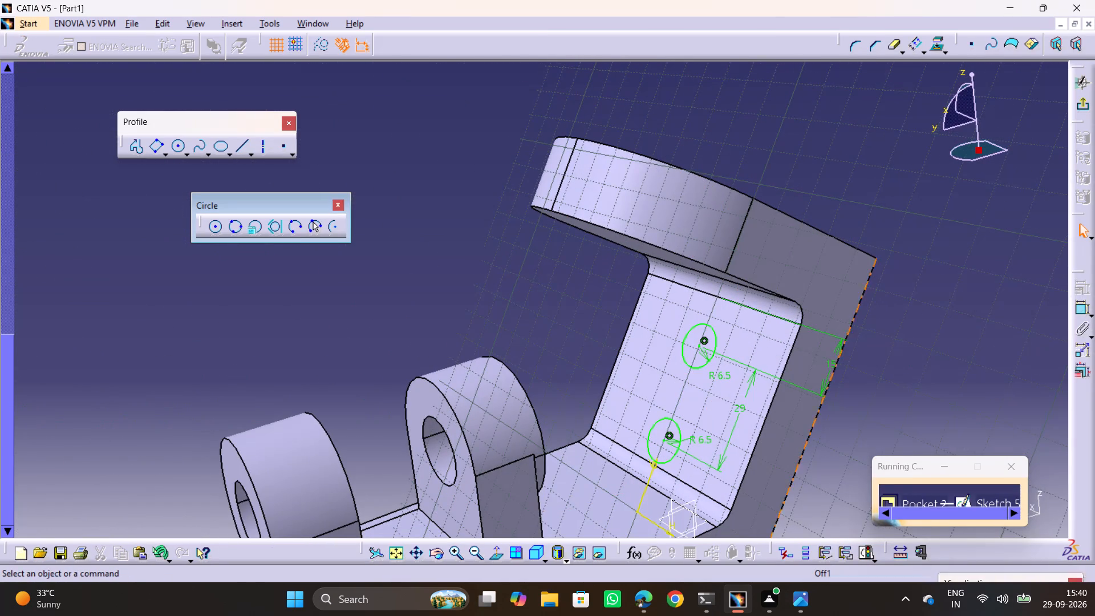
left_click(830, 370)
key("Delete")
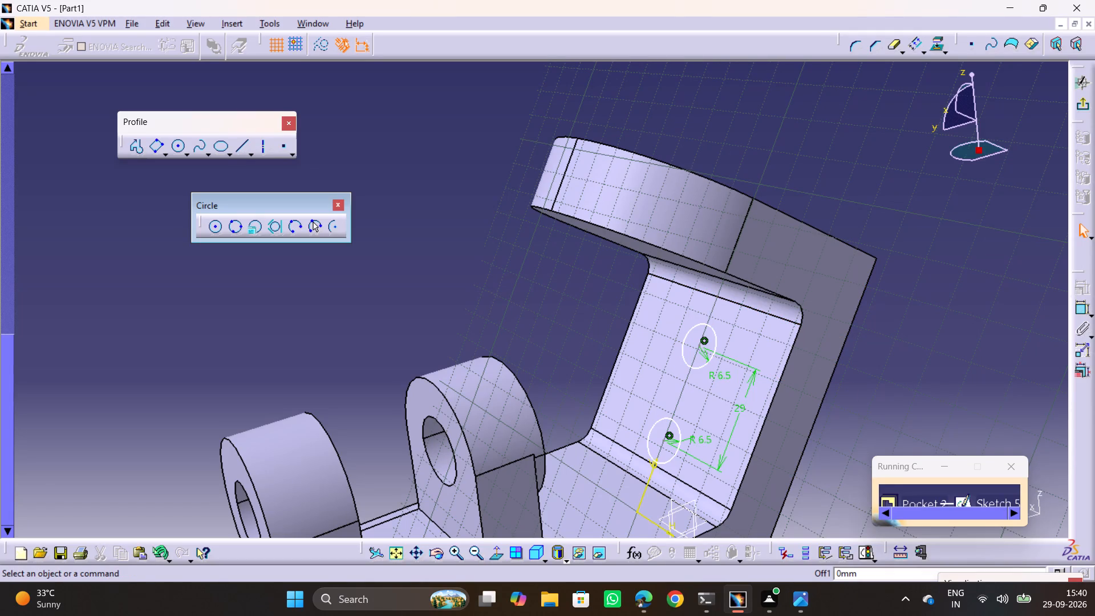
Dimension the upper circle vertically from the upright's outer top edge and set the offset to 34 mm.
left_click(1084, 310)
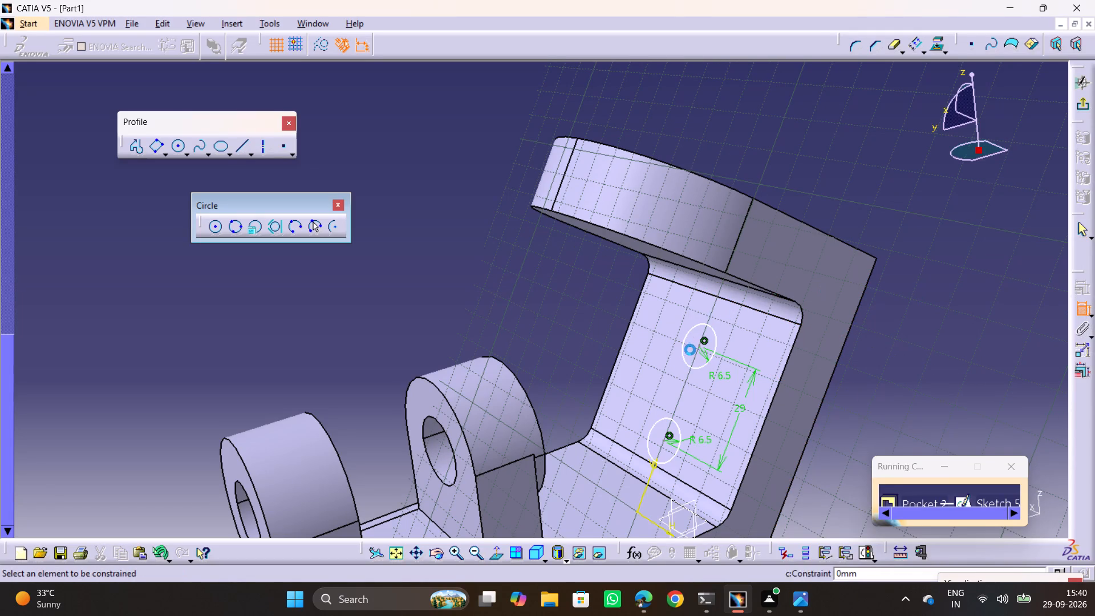
left_click(696, 347)
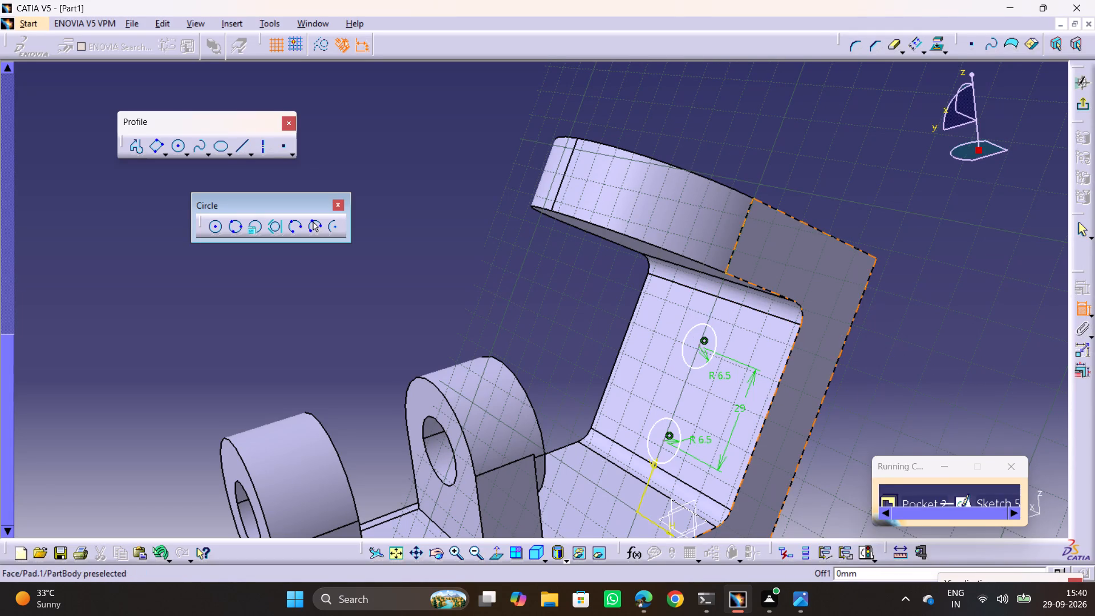
left_click(697, 346)
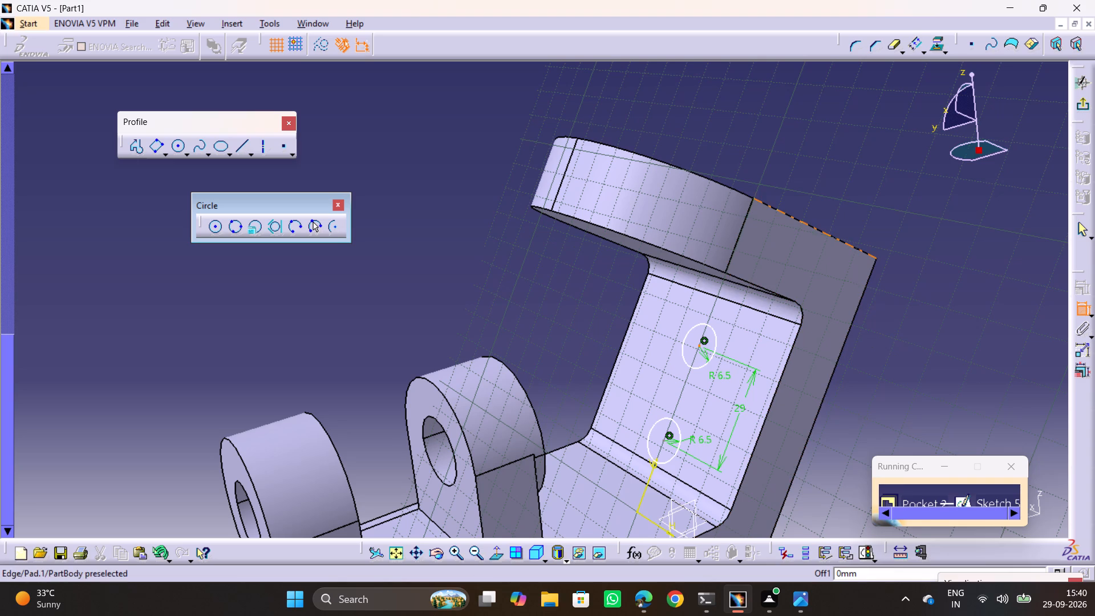
left_click(848, 245)
right_click(946, 325)
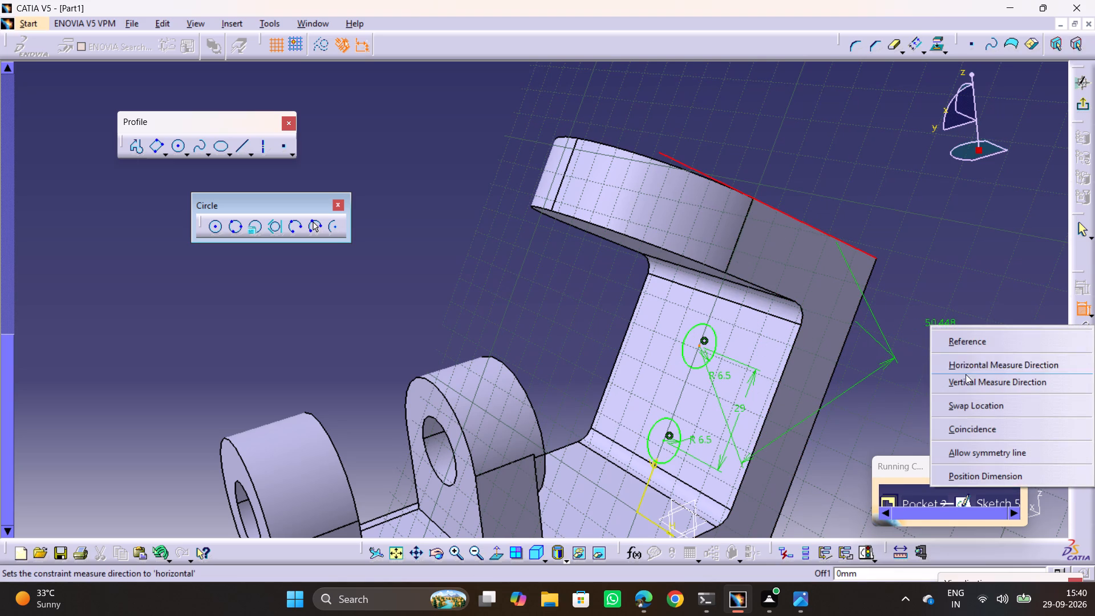
left_click(970, 366)
right_click(946, 301)
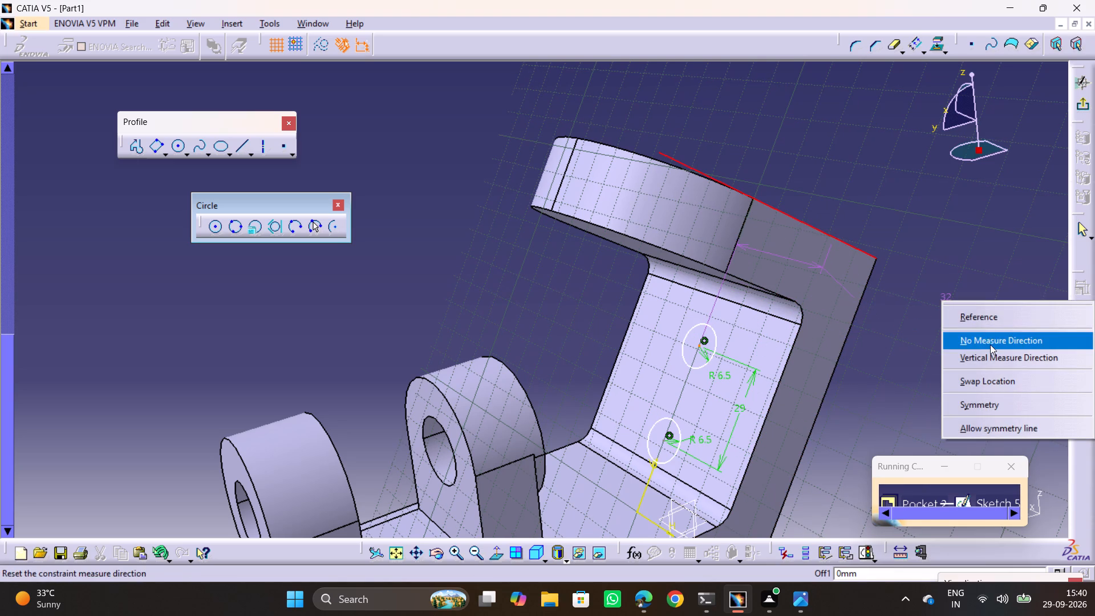
left_click(991, 353)
left_click(913, 339)
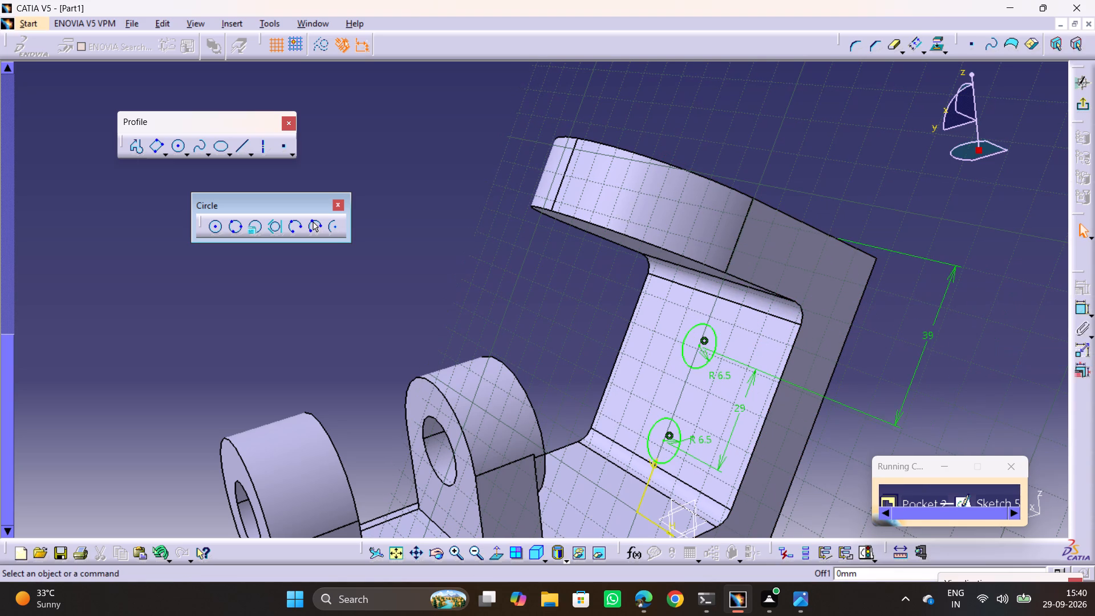
double_click(926, 336)
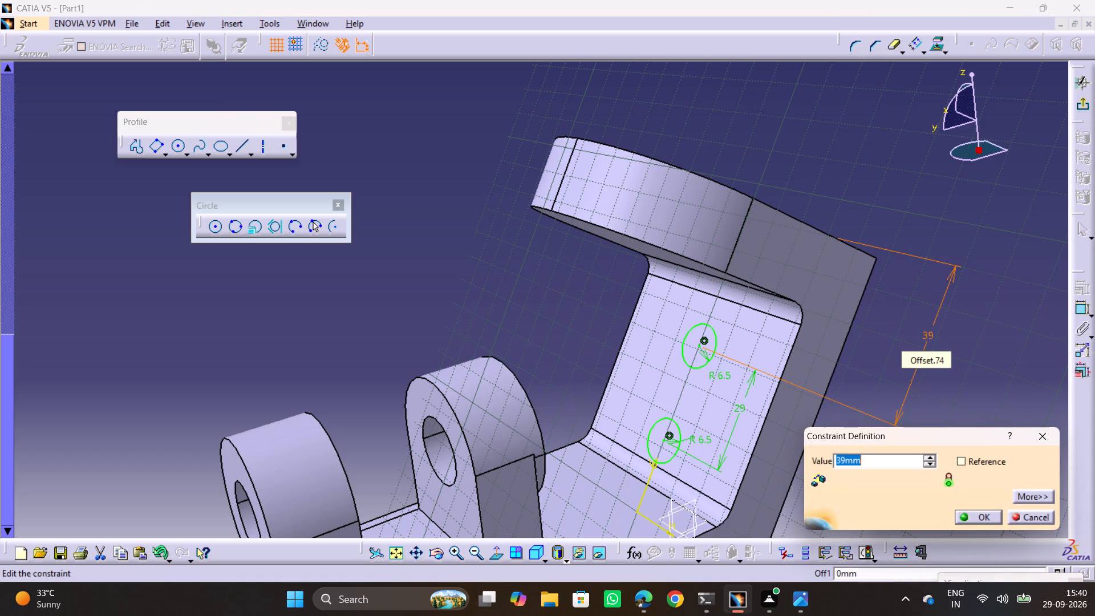
key("3")
key("4")
key("Return")
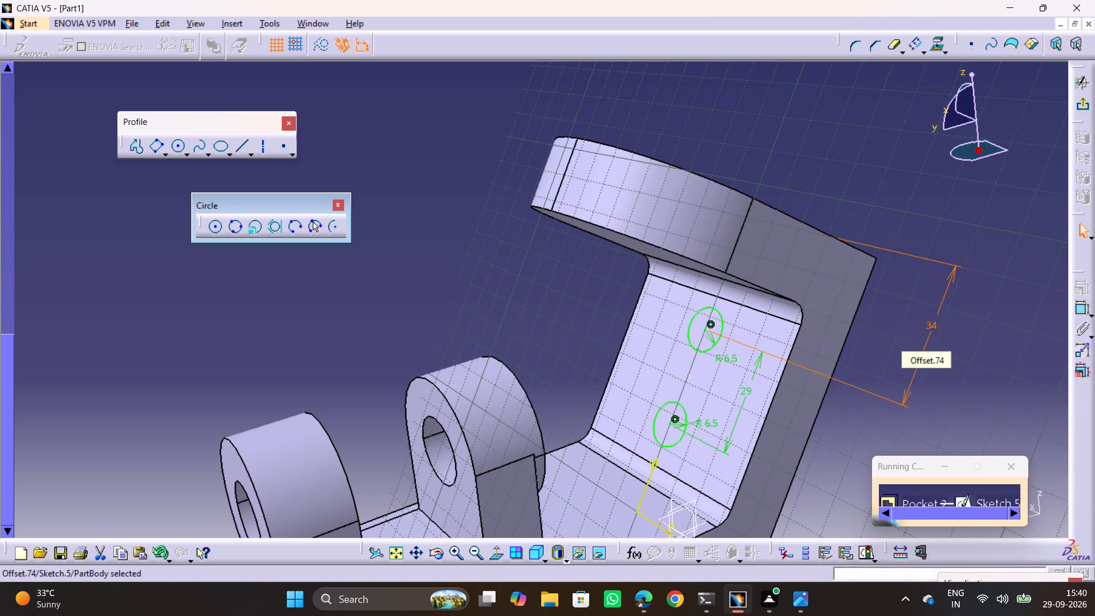
Exit the sketch and apply the two-hole pocket with the Up to last limit.
left_click(1084, 119)
left_click(1085, 106)
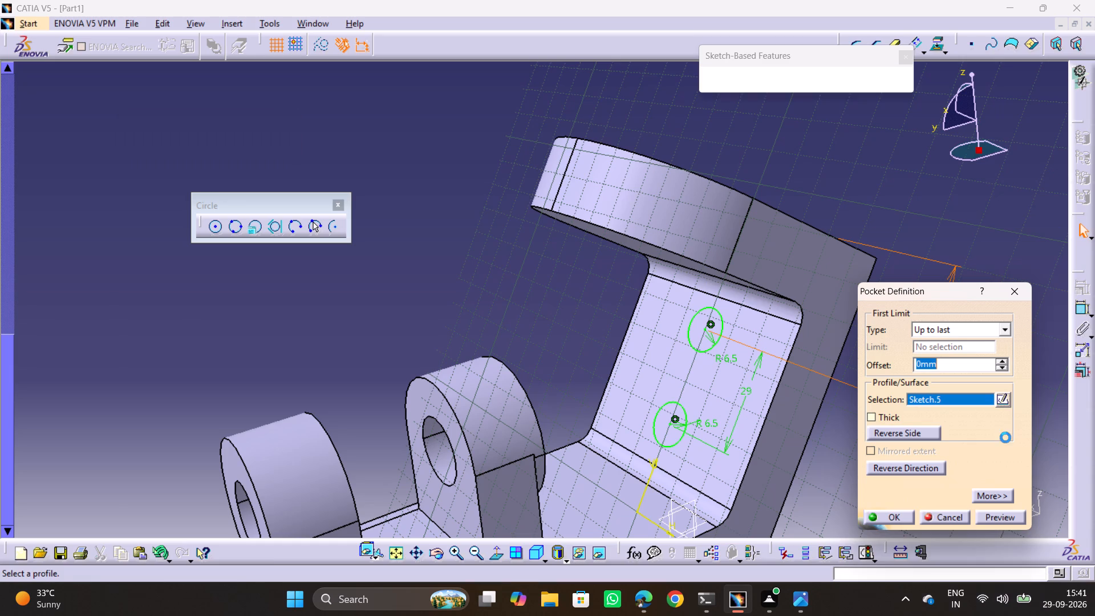
left_click(894, 518)
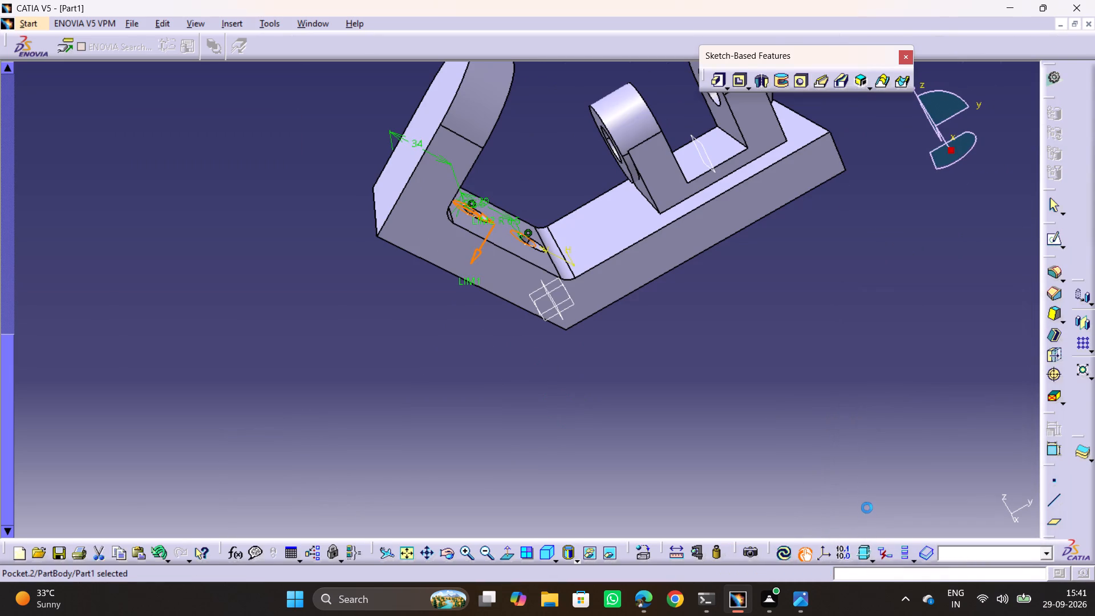
left_click(671, 418)
Examine the repositioned holes from both sides of the upright and compare them with drawing 23.png.
middle_click_drag(625, 329, 537, 368)
left_click_drag(620, 330, 537, 366)
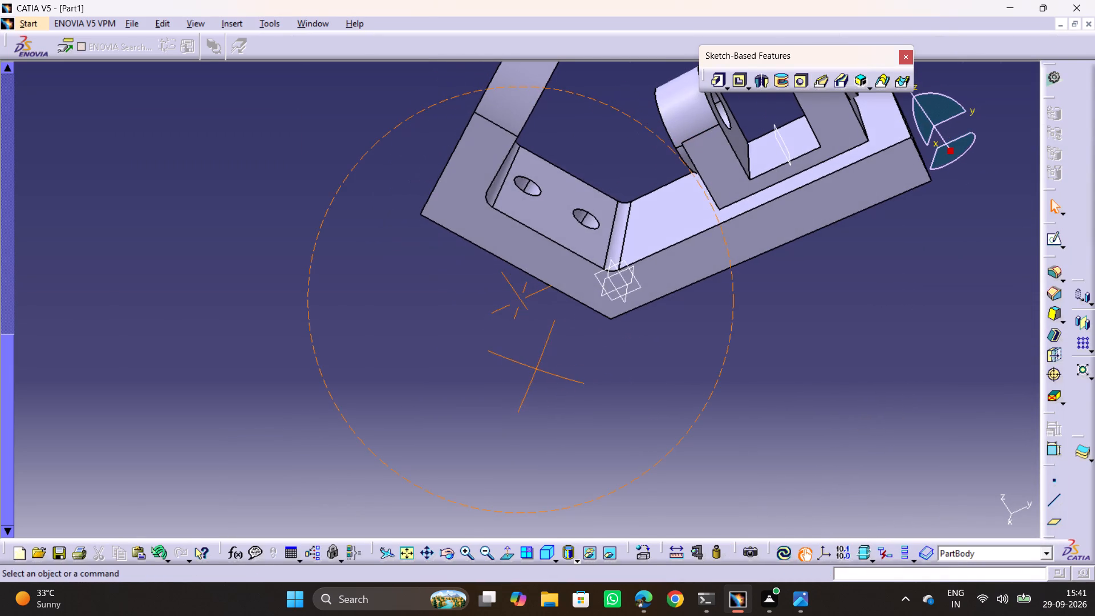
key("alt+Tab")
key("alt+Tab")
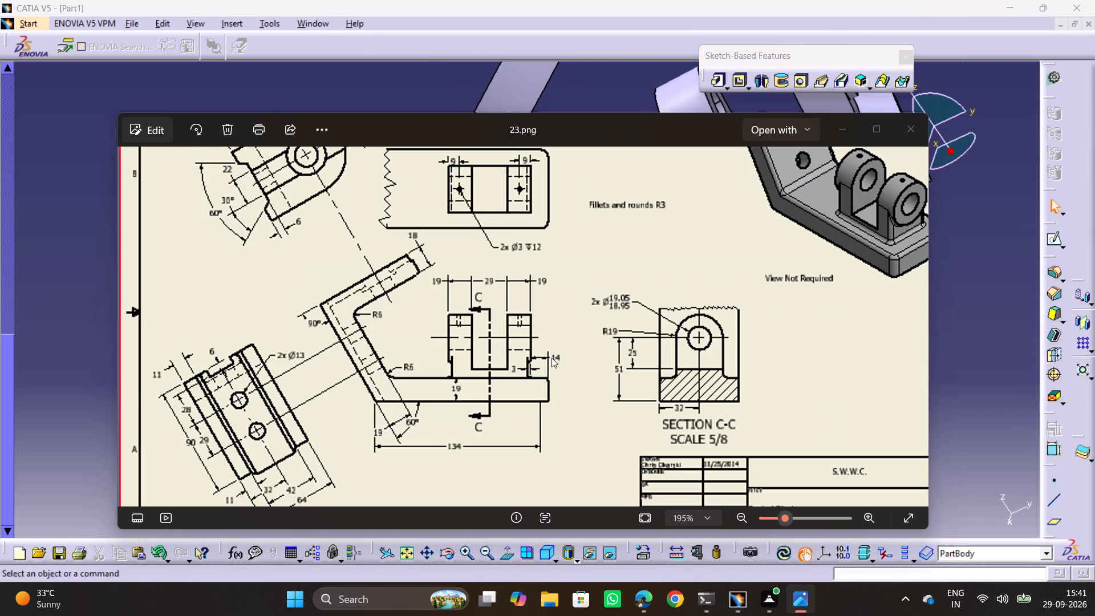
middle_click_drag(454, 271, 650, 119)
scroll(445, 272, "down", 1)
left_click_drag(445, 272, 650, 119)
middle_click_drag(542, 255, 548, 252)
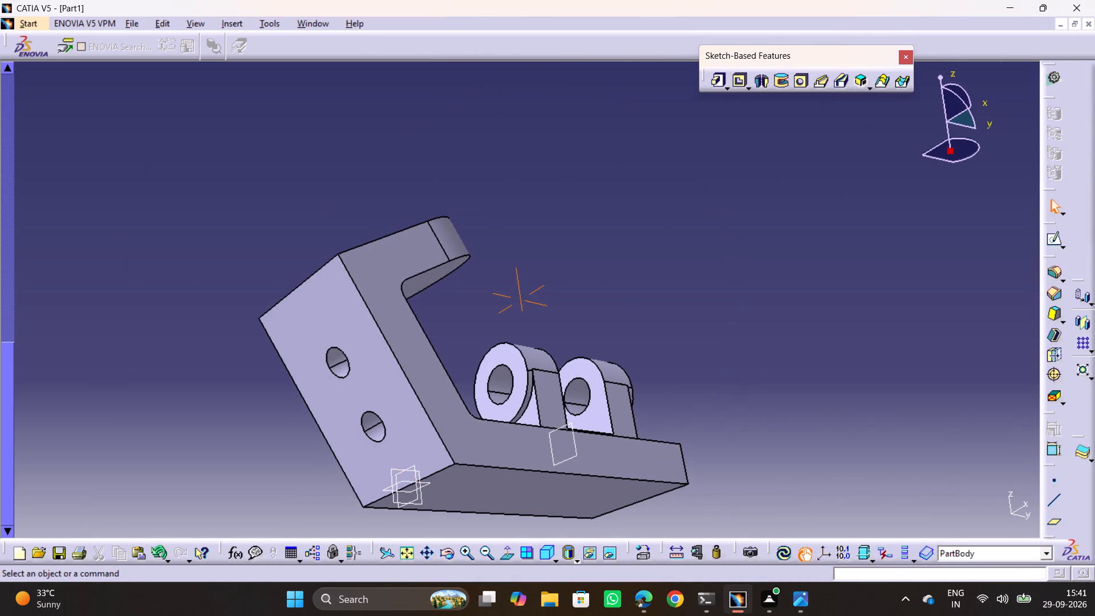
key("alt+Tab")
key("alt+Tab")
Start a sketch on the upright's outer face.
middle_click_drag(490, 302, 650, 236)
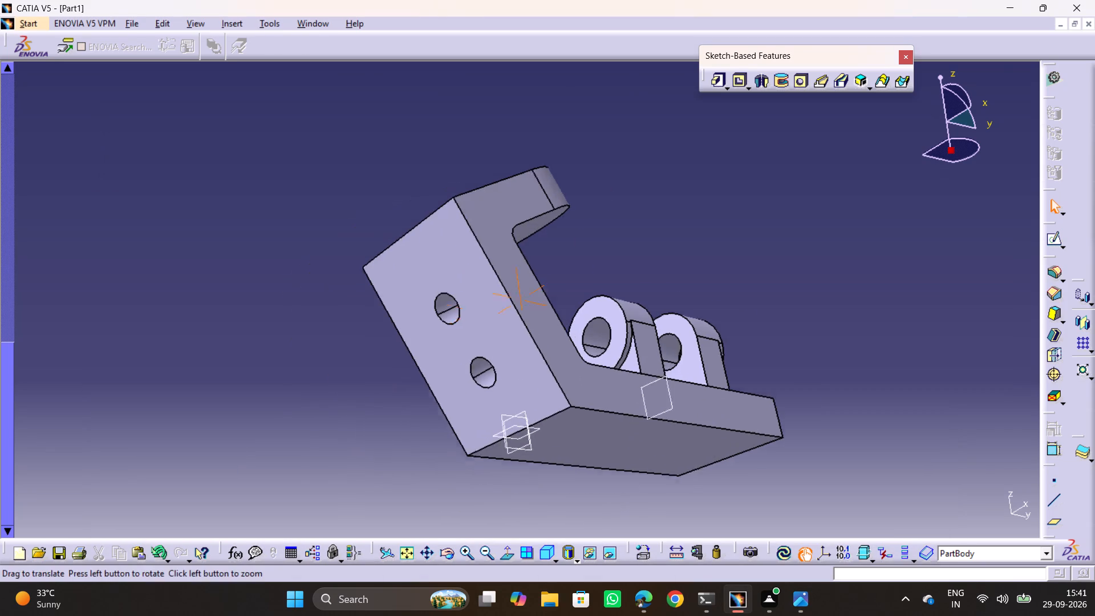
middle_click_drag(650, 236, 667, 231)
left_click(529, 260)
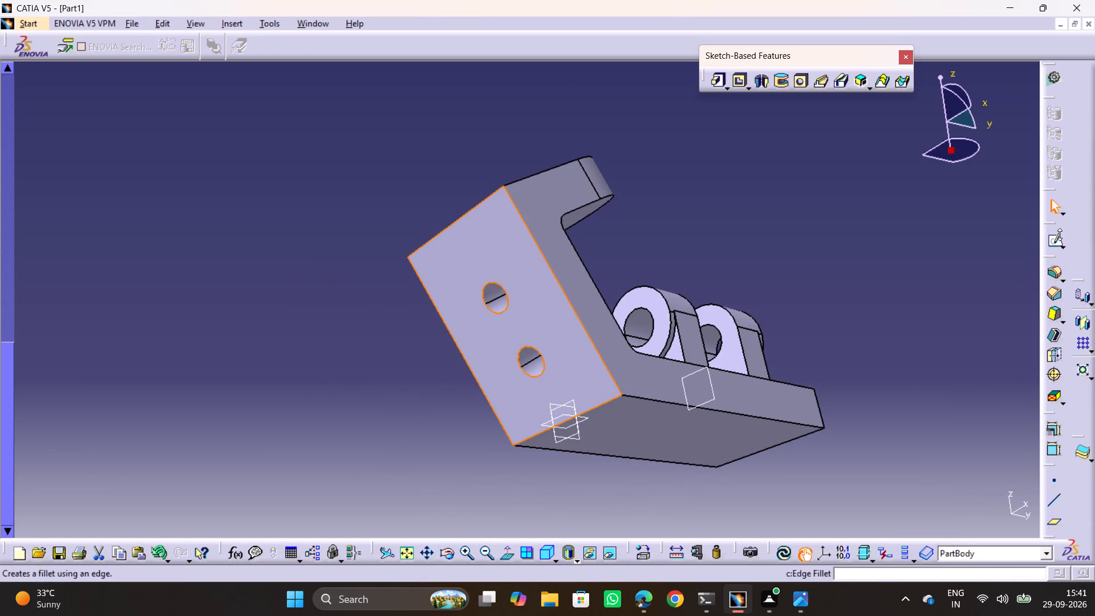
left_click(1058, 238)
left_click(1056, 249)
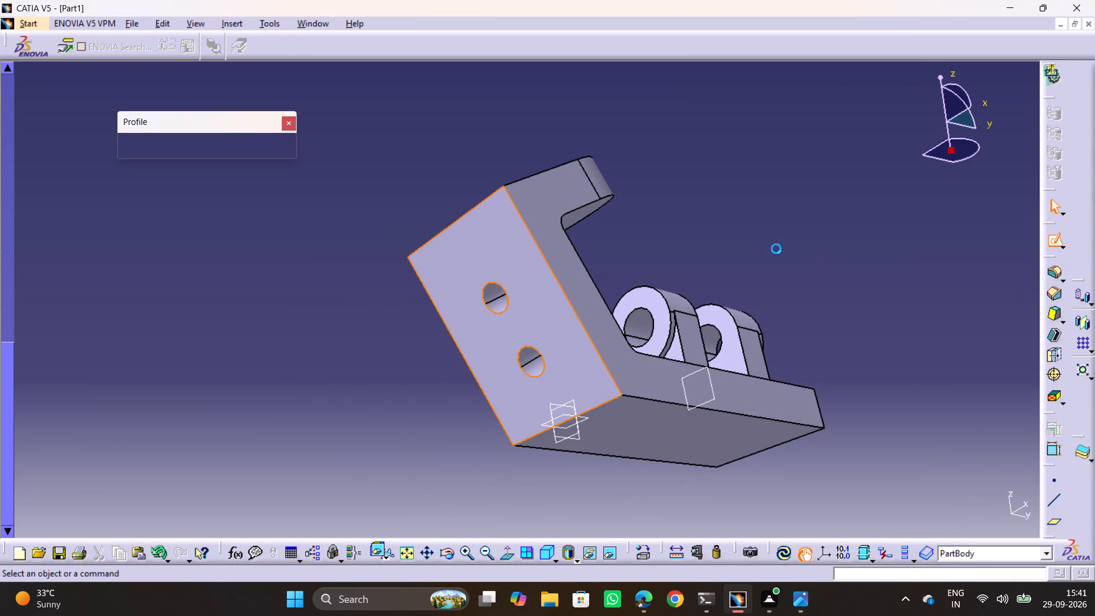
Draw a vertical line about 92 mm long down the upright's outer face, about 20 mm from the vertical axis, ending on the horizontal axis.
middle_click_drag(658, 246, 758, 346)
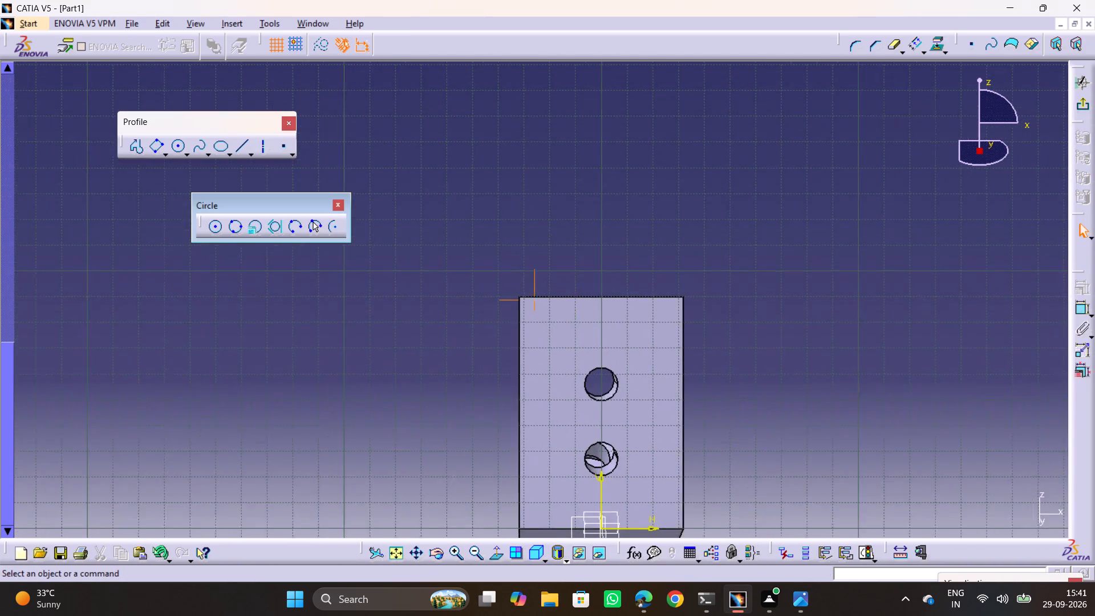
middle_click_drag(758, 346, 760, 346)
middle_click_drag(717, 323, 729, 274, "ctrl")
middle_click_drag(733, 327, 715, 168)
middle_click_drag(697, 293, 630, 265)
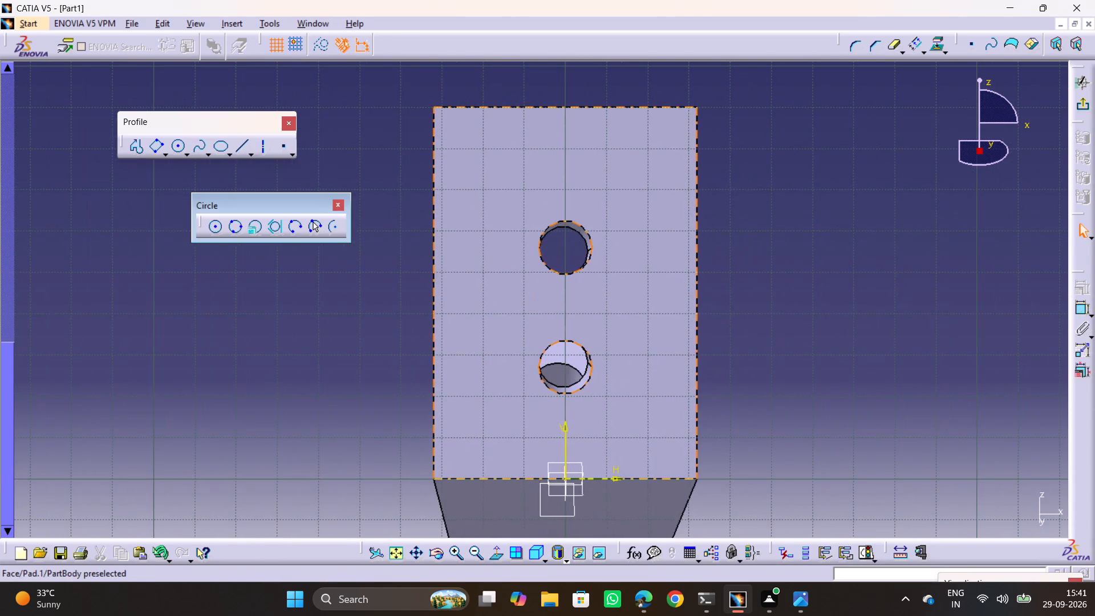
key("alt+Tab")
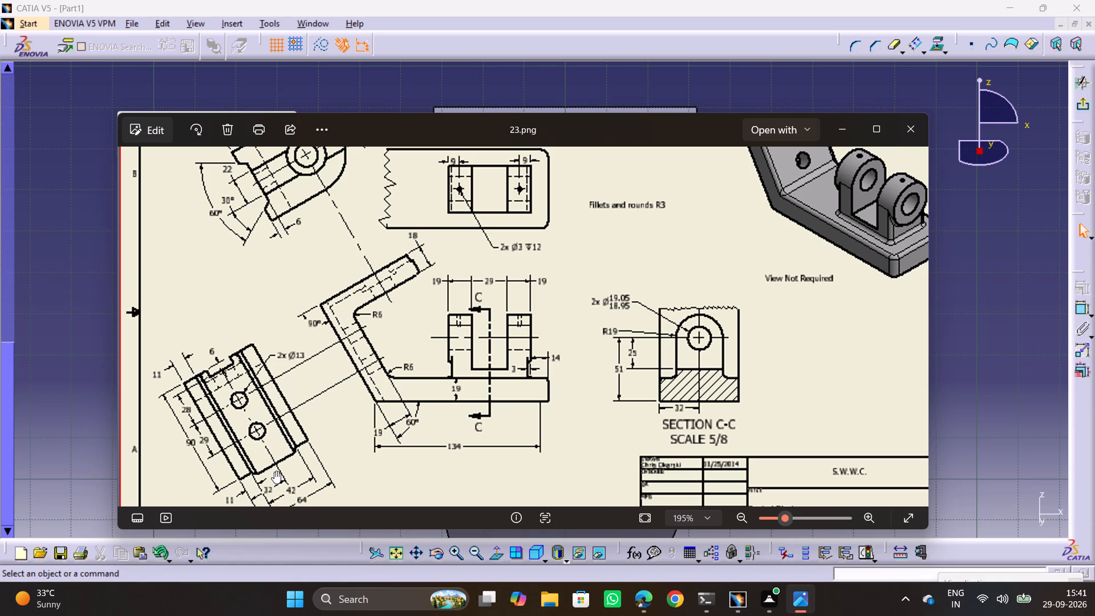
key("alt+Tab")
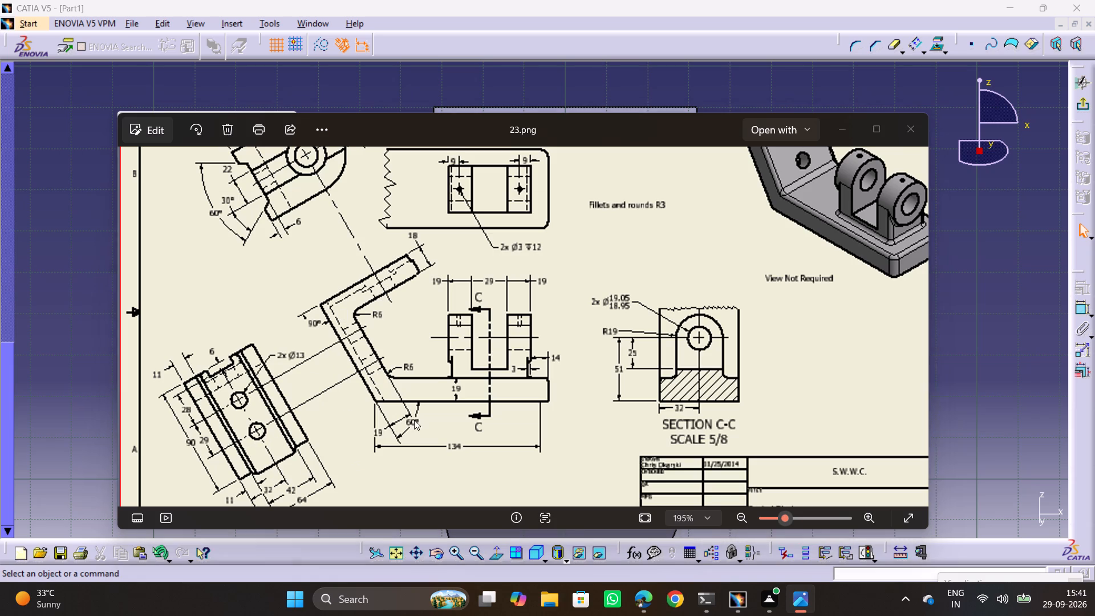
middle_click_drag(581, 286, 704, 285)
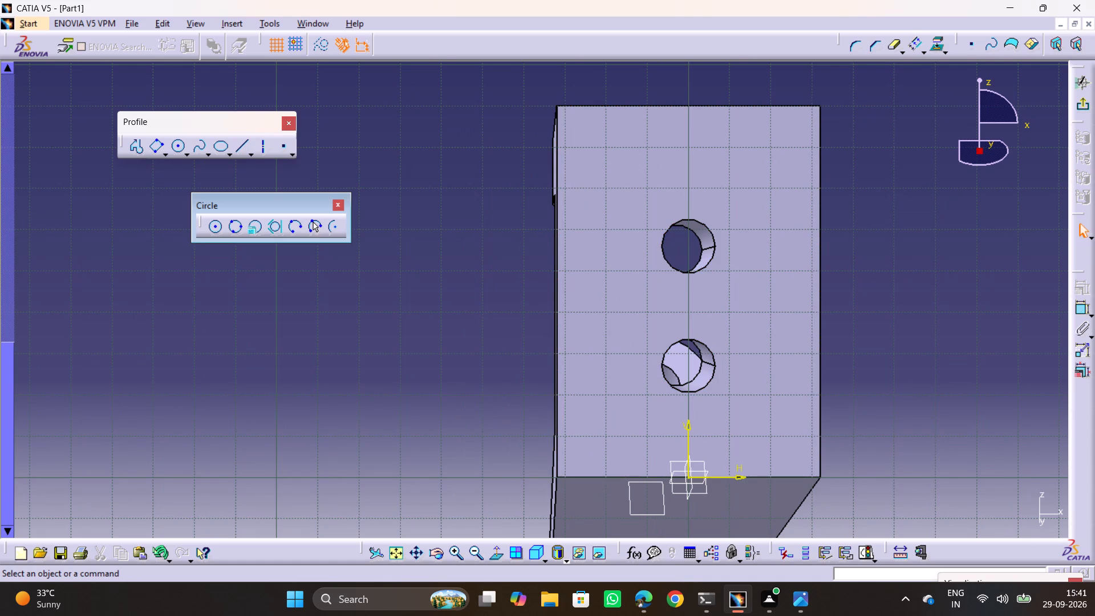
left_click(244, 143)
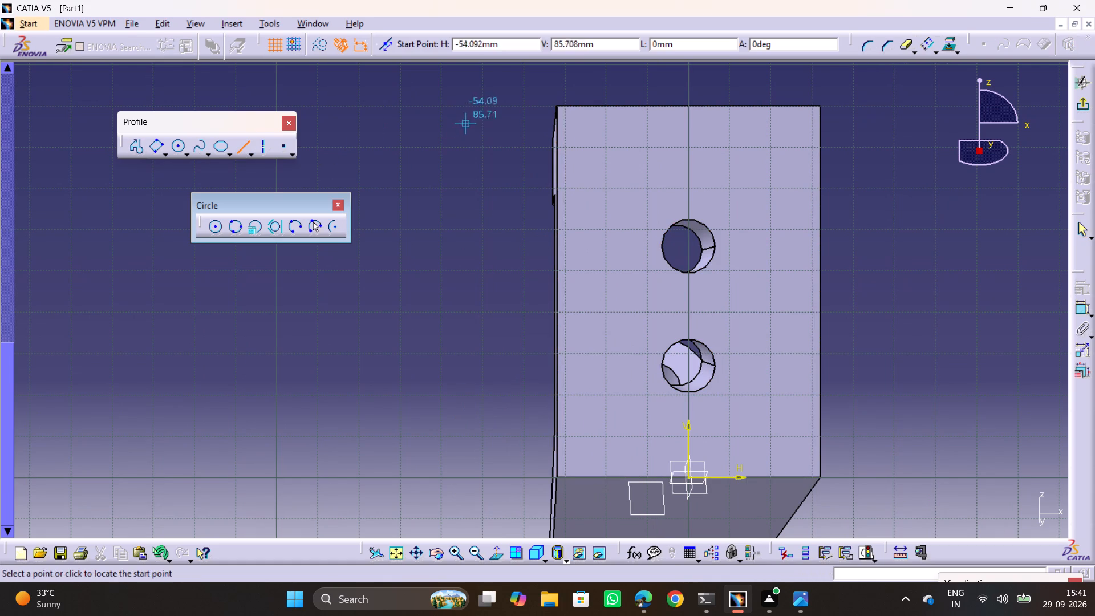
left_click(607, 98)
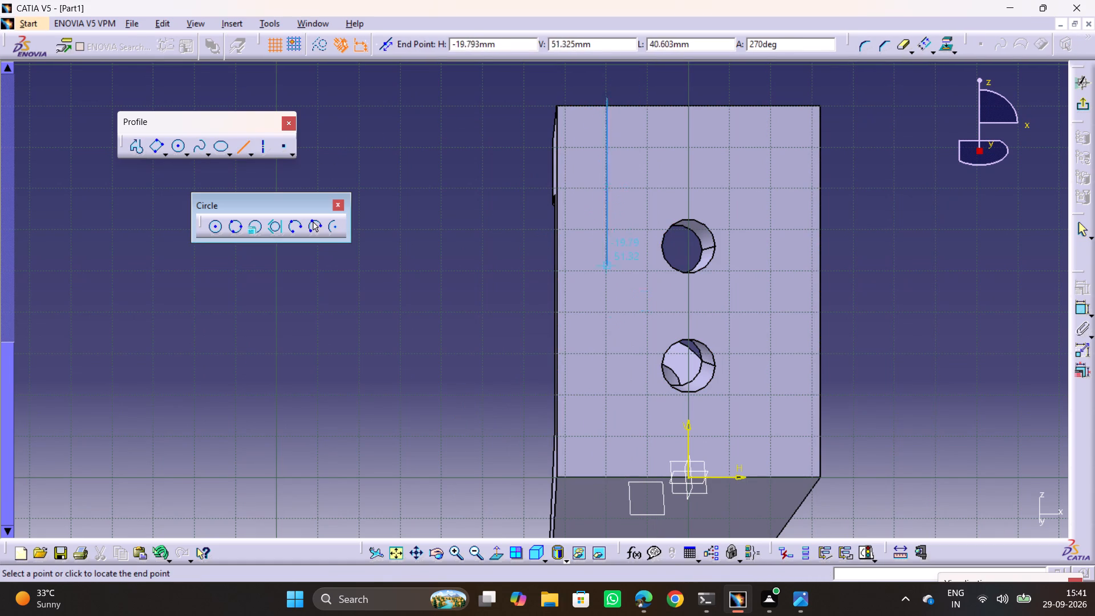
left_click(606, 479)
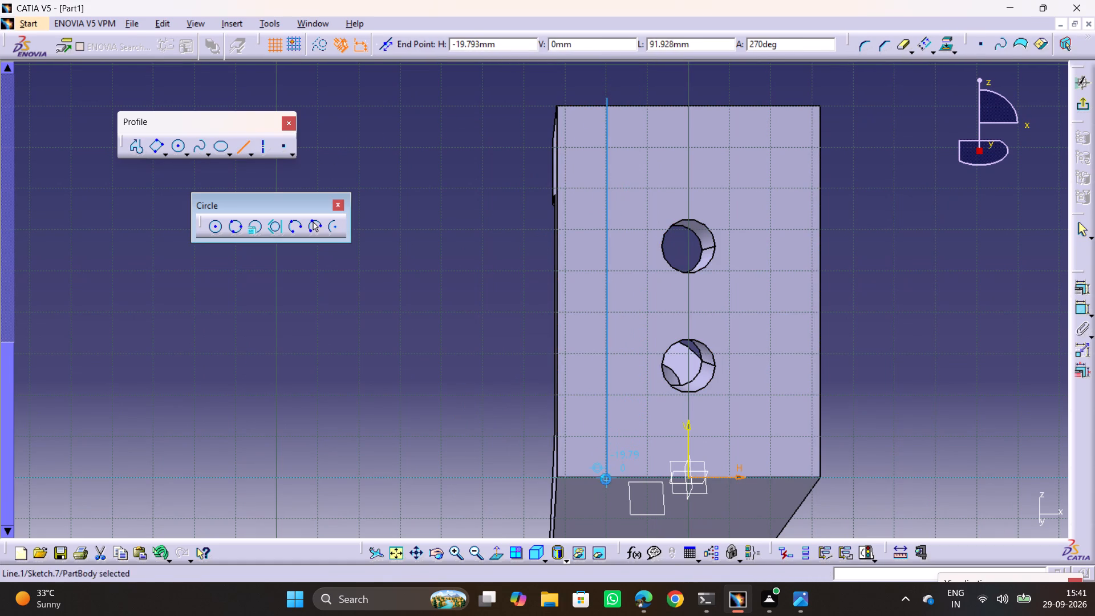
left_click(987, 401)
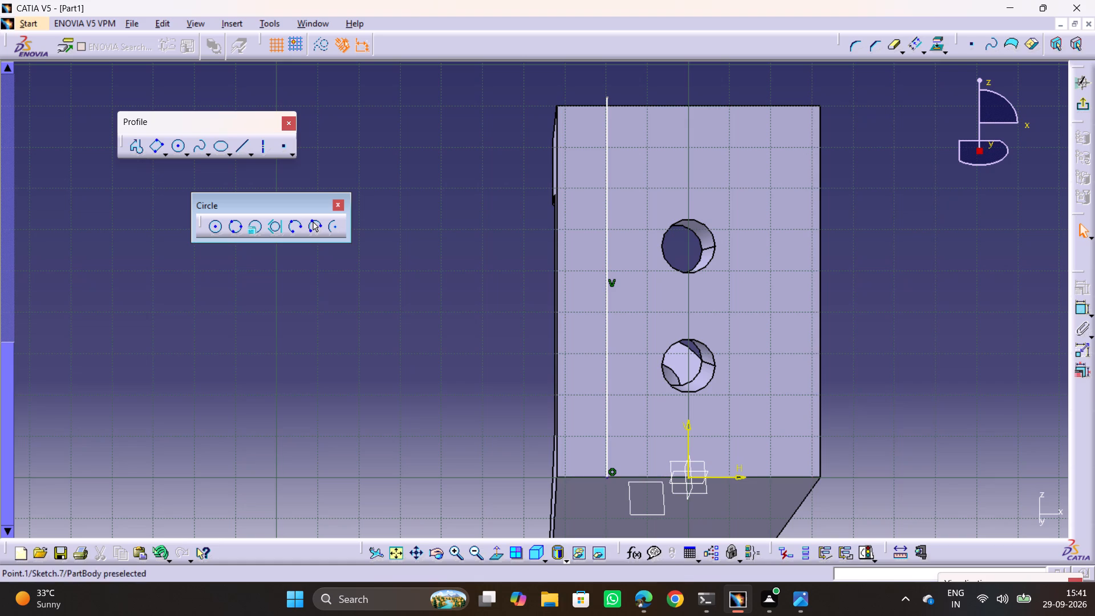
Move the line off the face and make its upper endpoint coincident with the upright's top edge.
left_click_drag(605, 475, 521, 357)
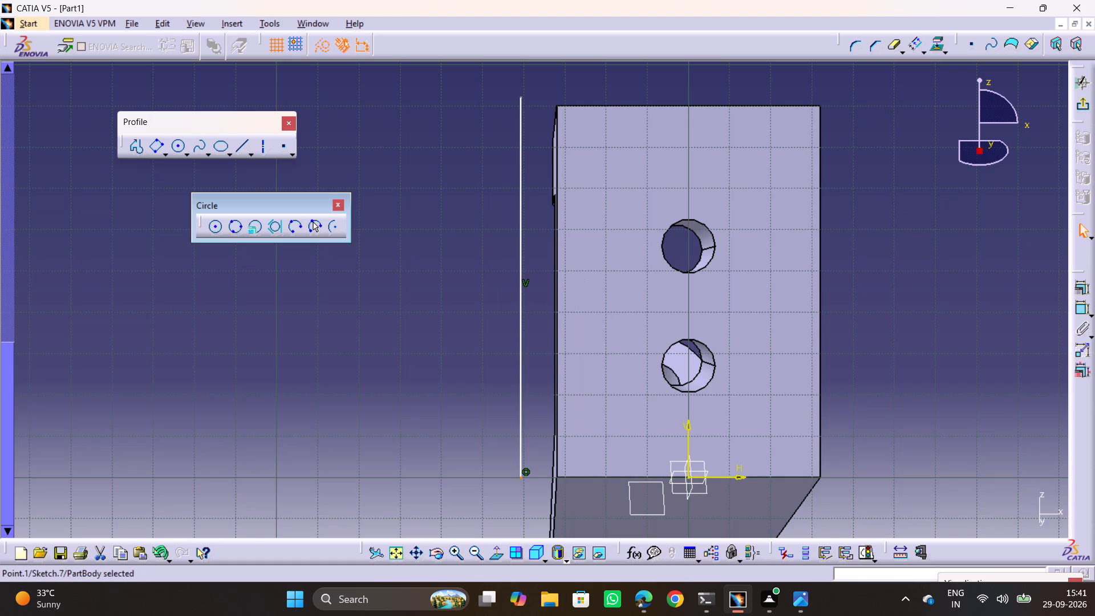
left_click(467, 406)
left_click(520, 460)
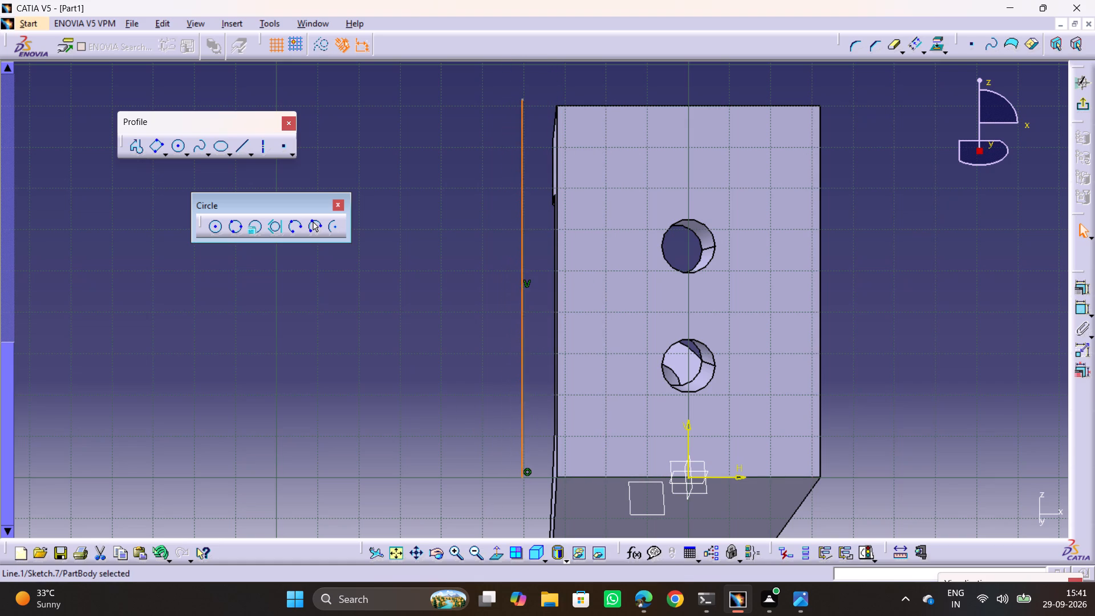
left_click(476, 254)
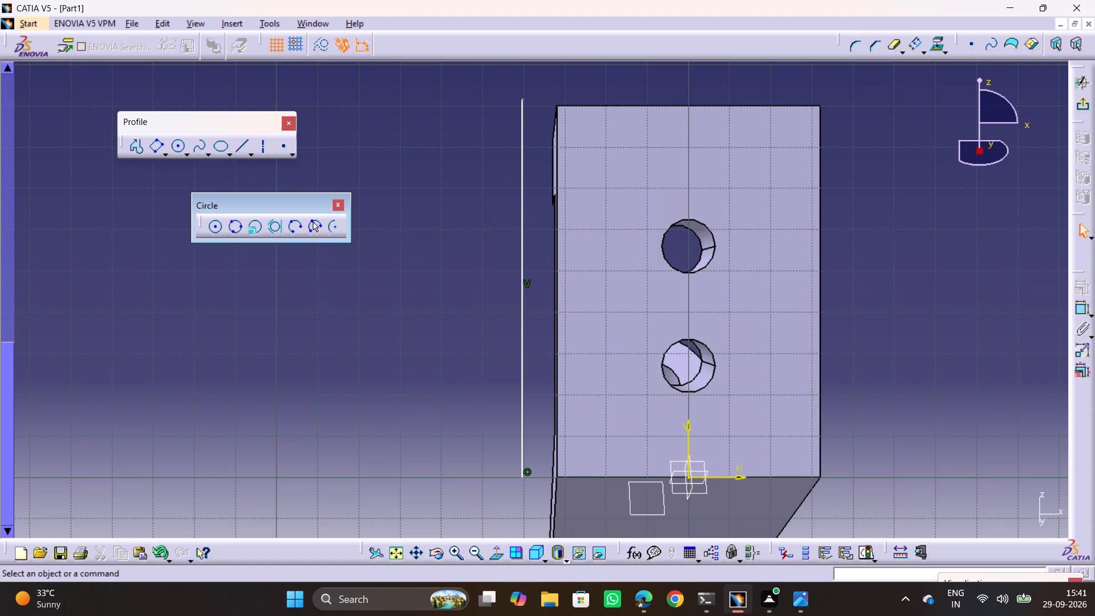
left_click(524, 98)
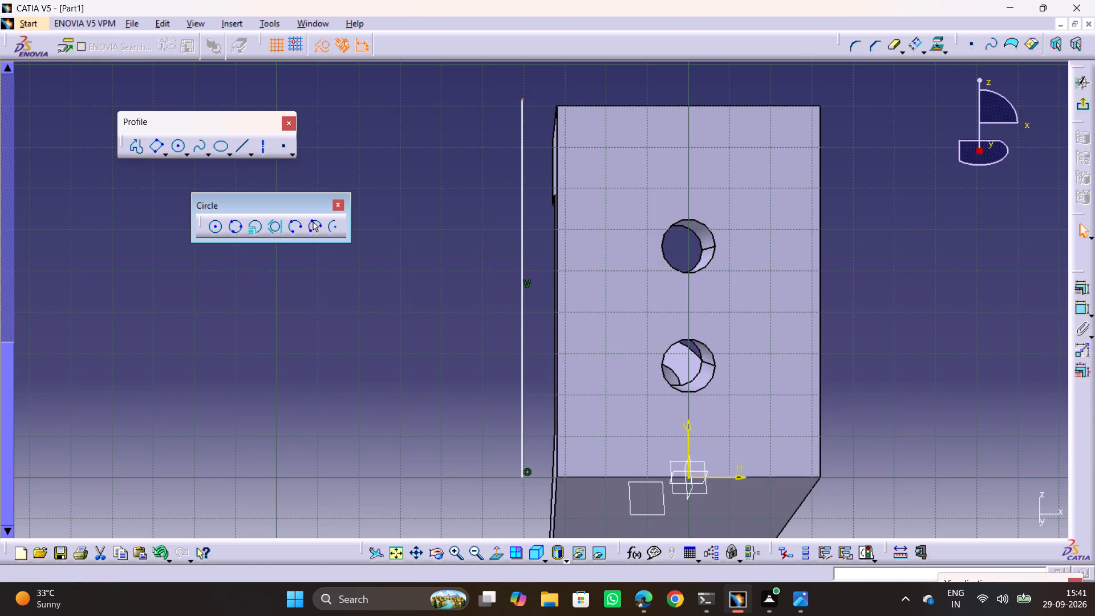
left_click(594, 107, "ctrl")
left_click(1080, 285)
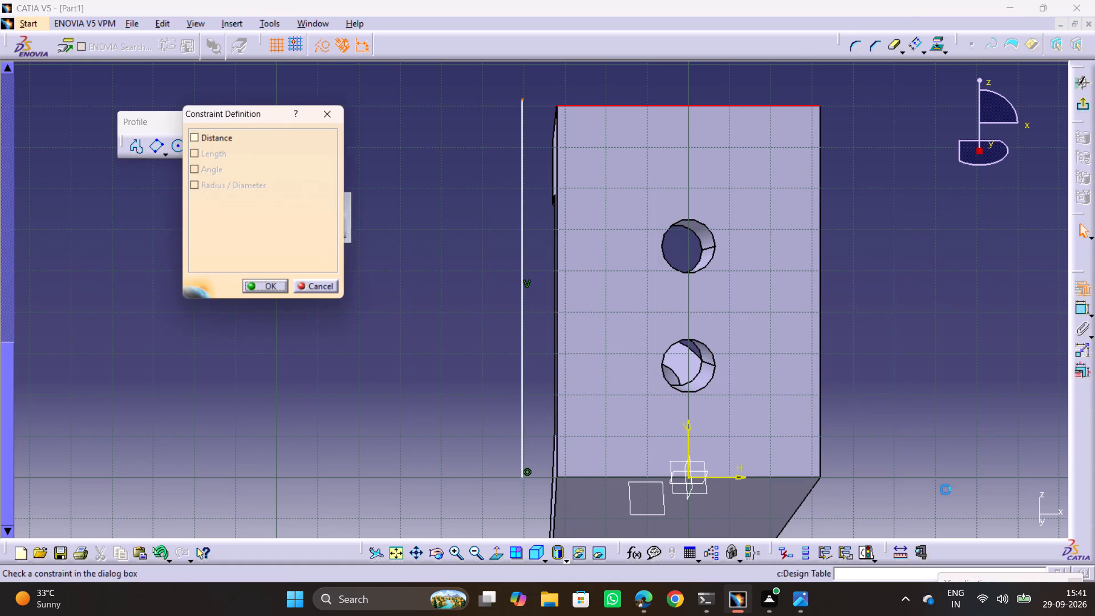
left_click(296, 152)
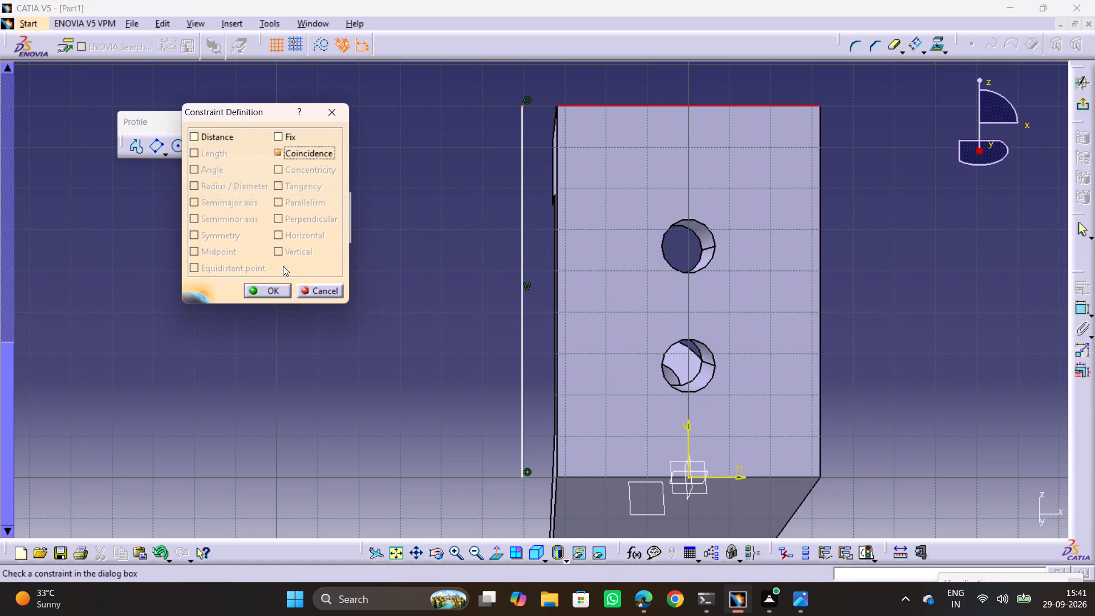
left_click(274, 285)
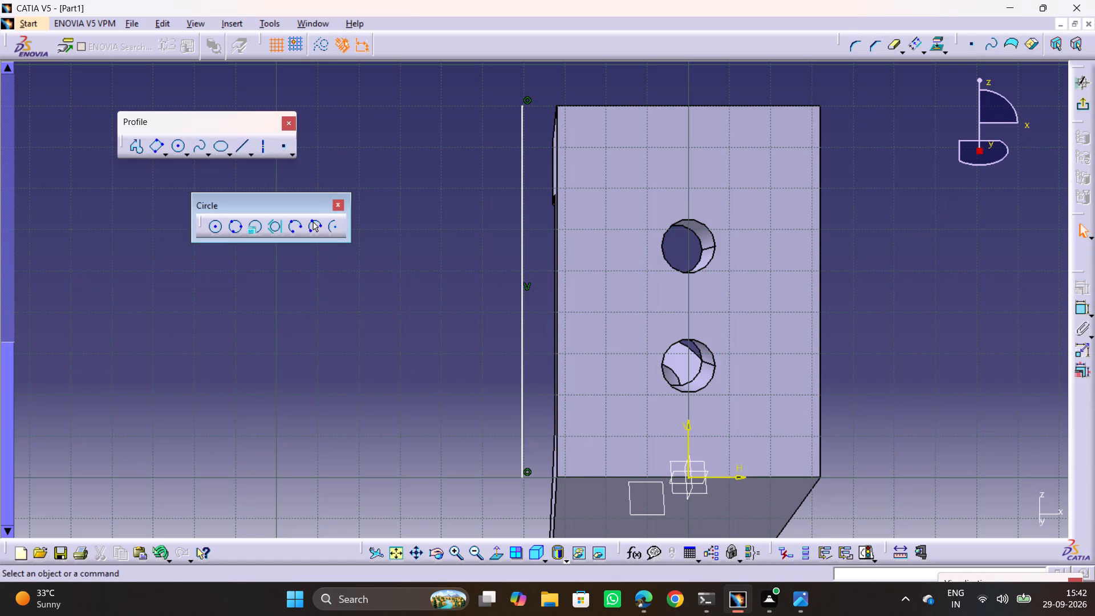
Move the line back onto the face and dimension it 11 mm from the upright's nearer side edge.
left_click_drag(524, 360, 609, 358)
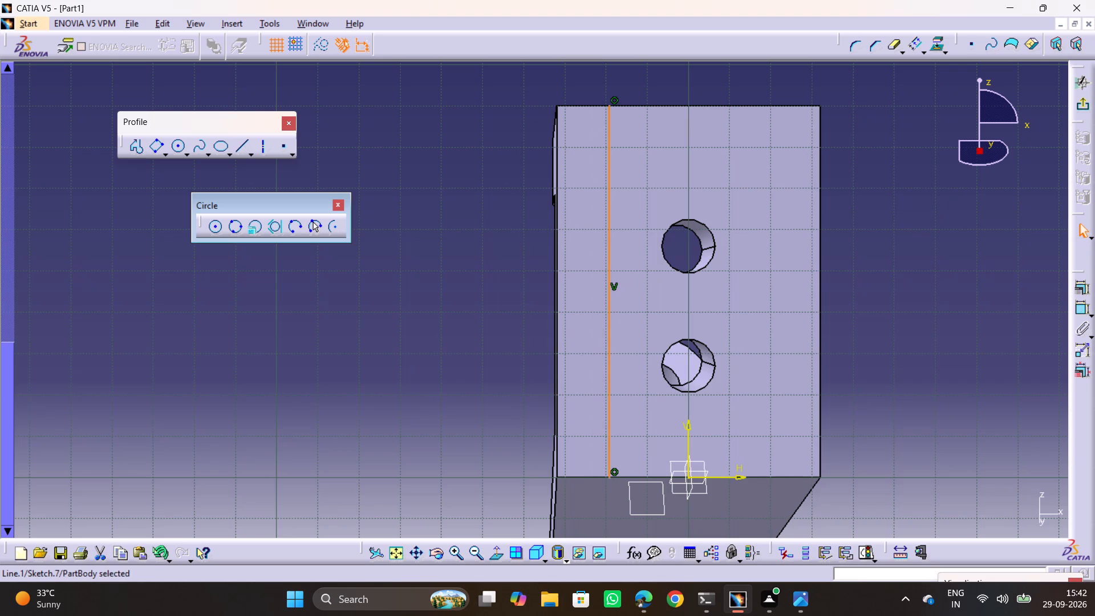
left_click(514, 346)
key("alt+Tab")
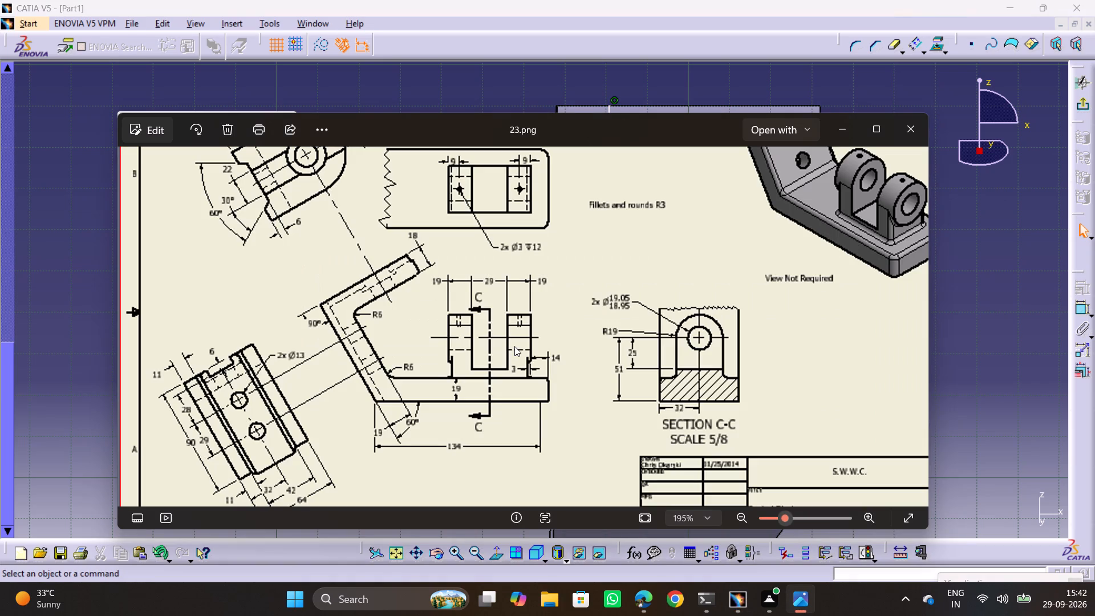
key("alt+Tab")
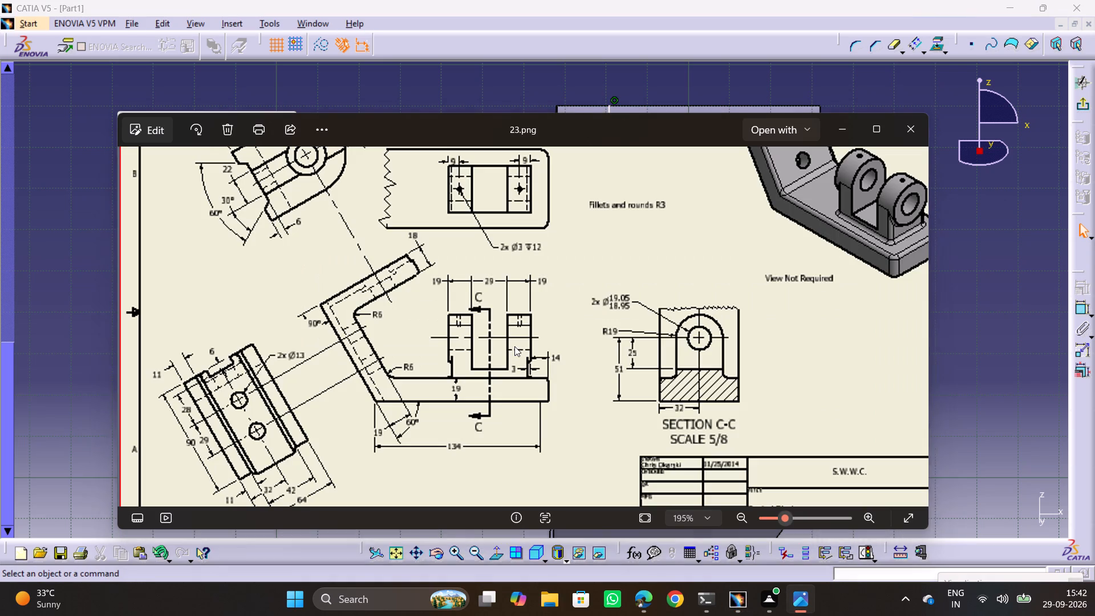
left_click(554, 273)
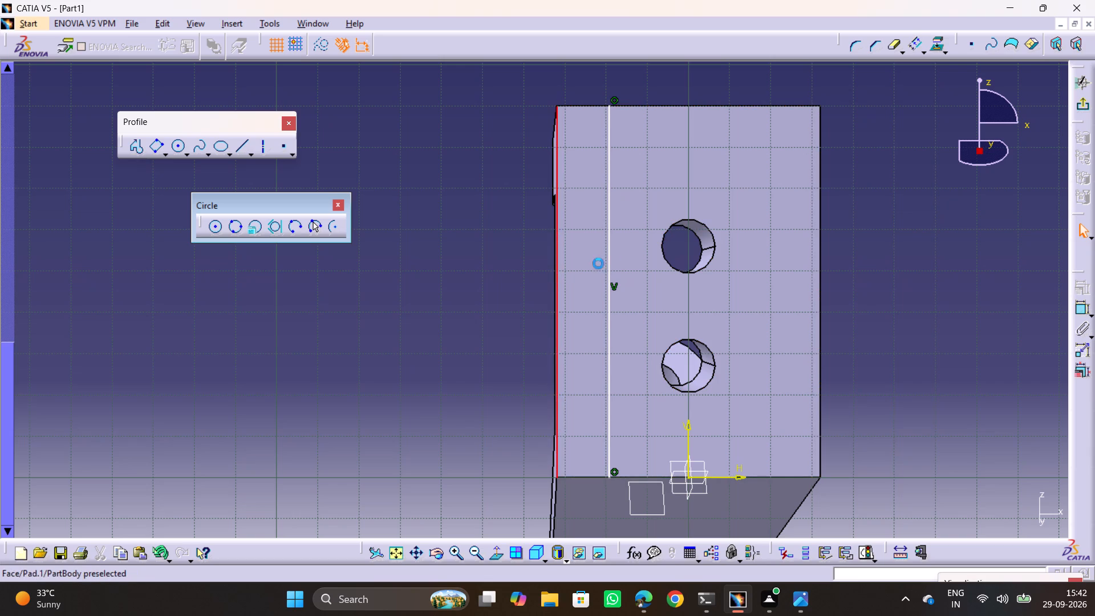
left_click(607, 270, "ctrl")
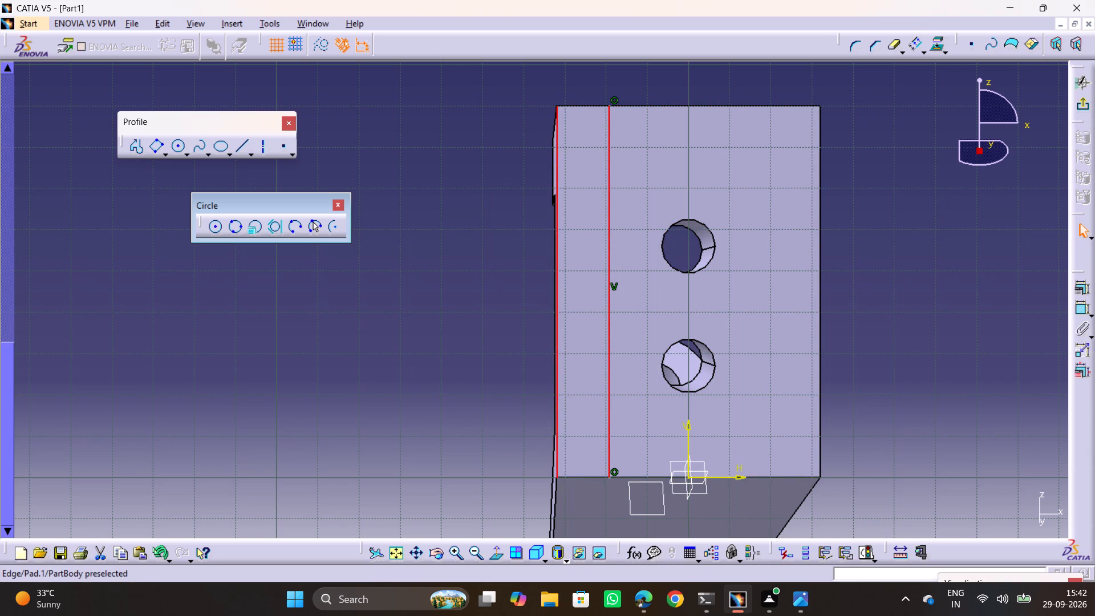
left_click(1081, 290)
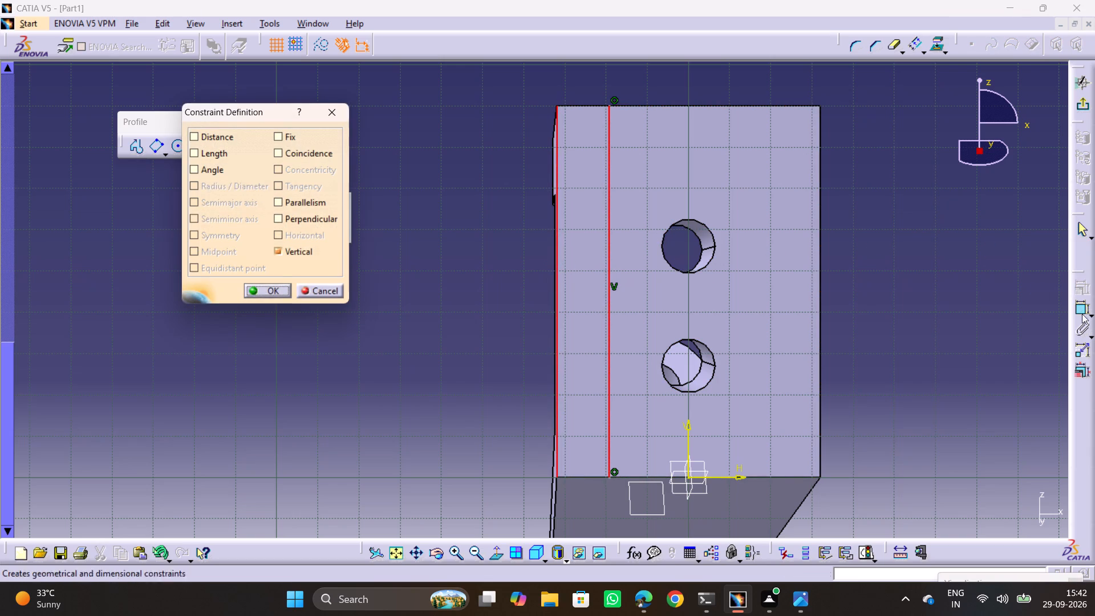
key("Escape")
left_click(1086, 313)
left_click(474, 256)
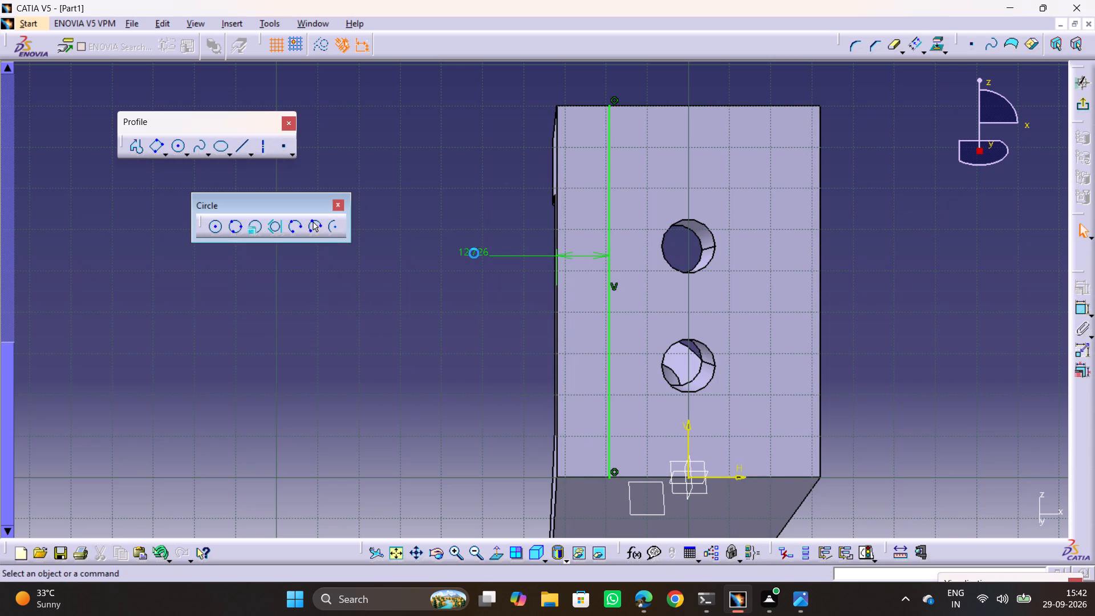
double_click(474, 253)
type("11")
key("Return")
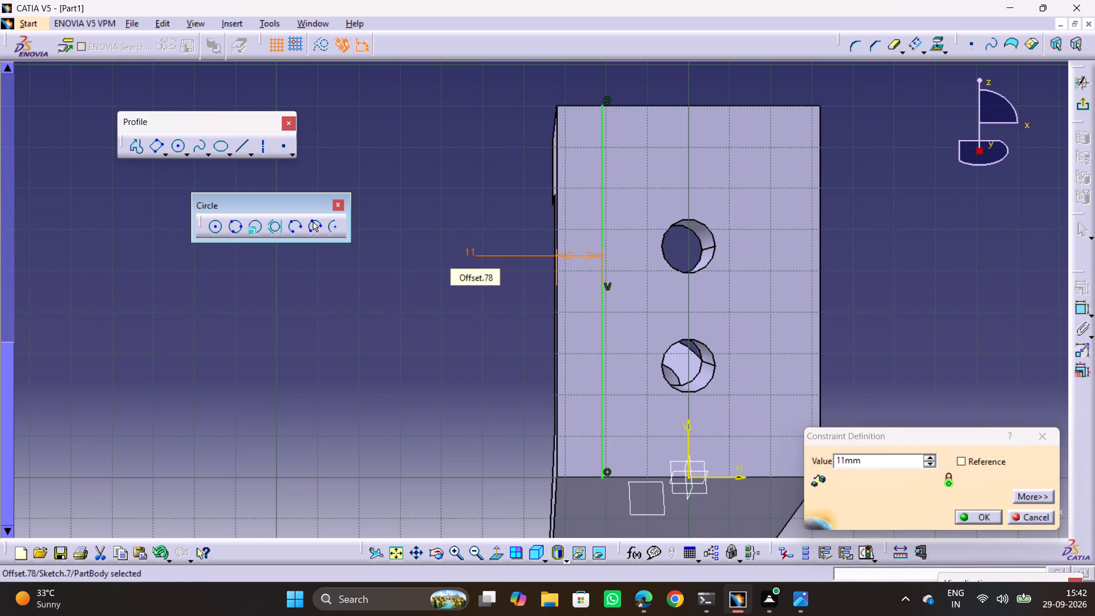
left_click(427, 181)
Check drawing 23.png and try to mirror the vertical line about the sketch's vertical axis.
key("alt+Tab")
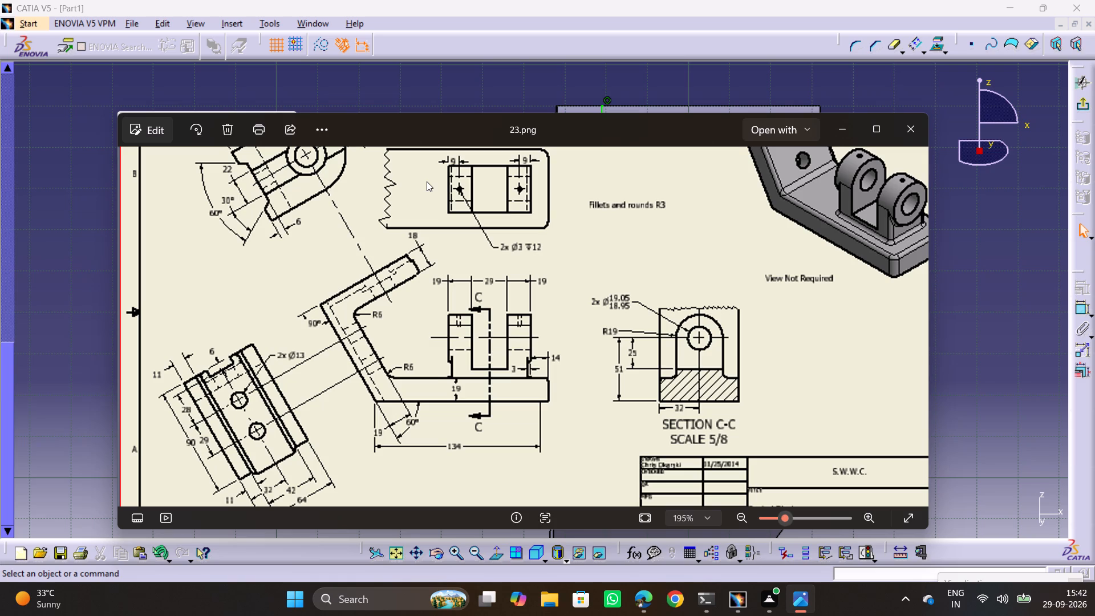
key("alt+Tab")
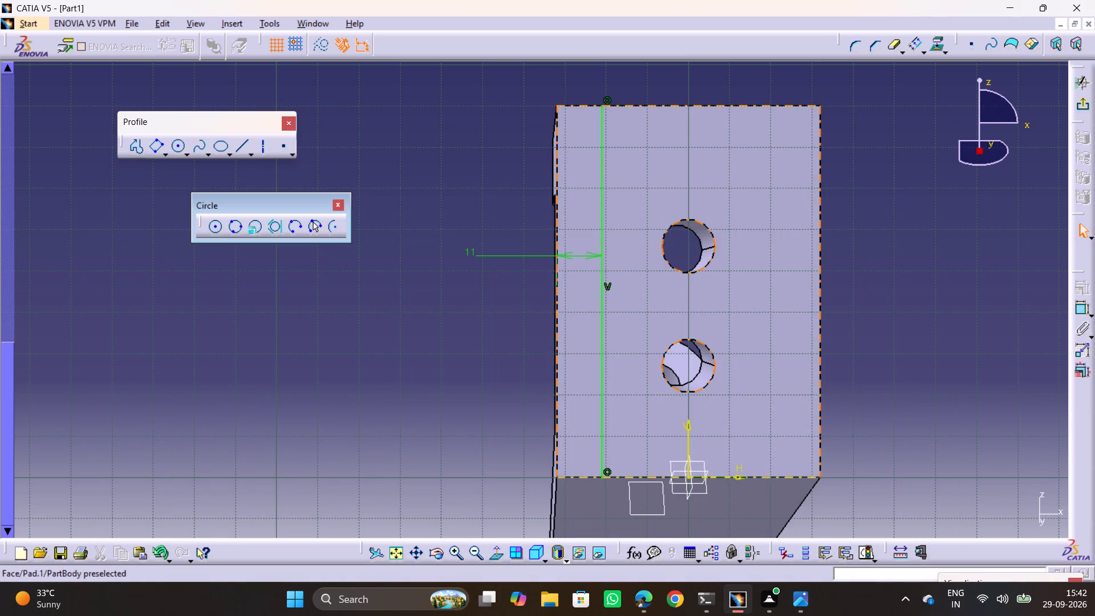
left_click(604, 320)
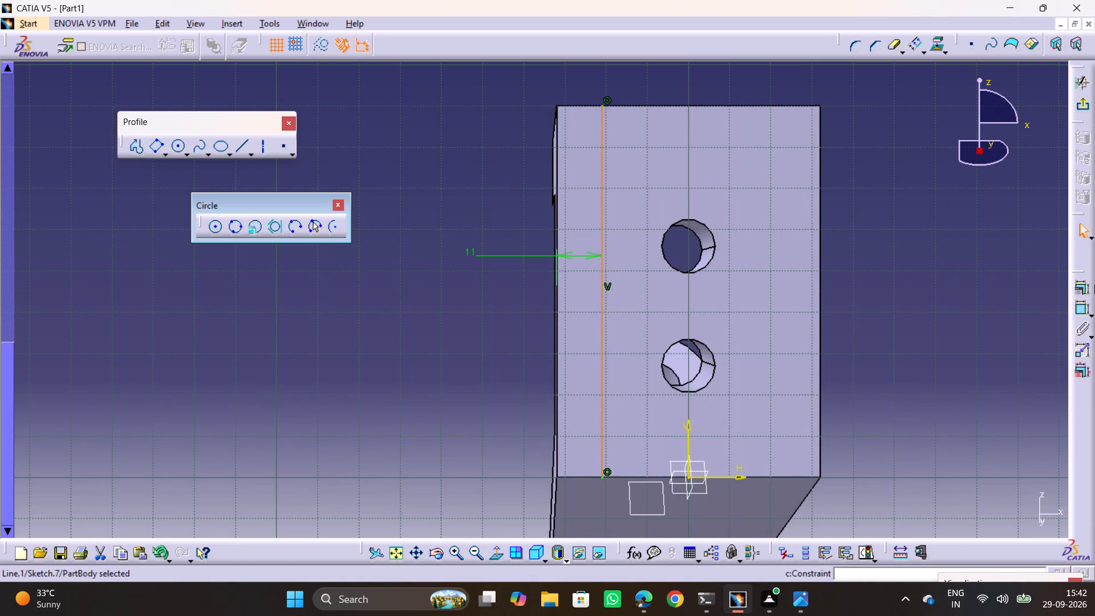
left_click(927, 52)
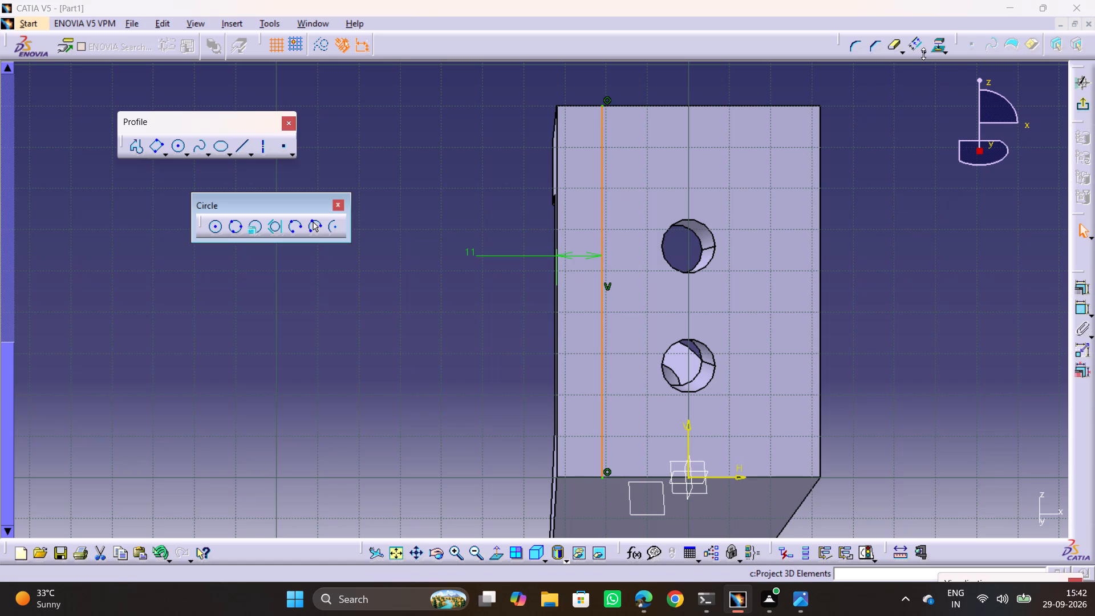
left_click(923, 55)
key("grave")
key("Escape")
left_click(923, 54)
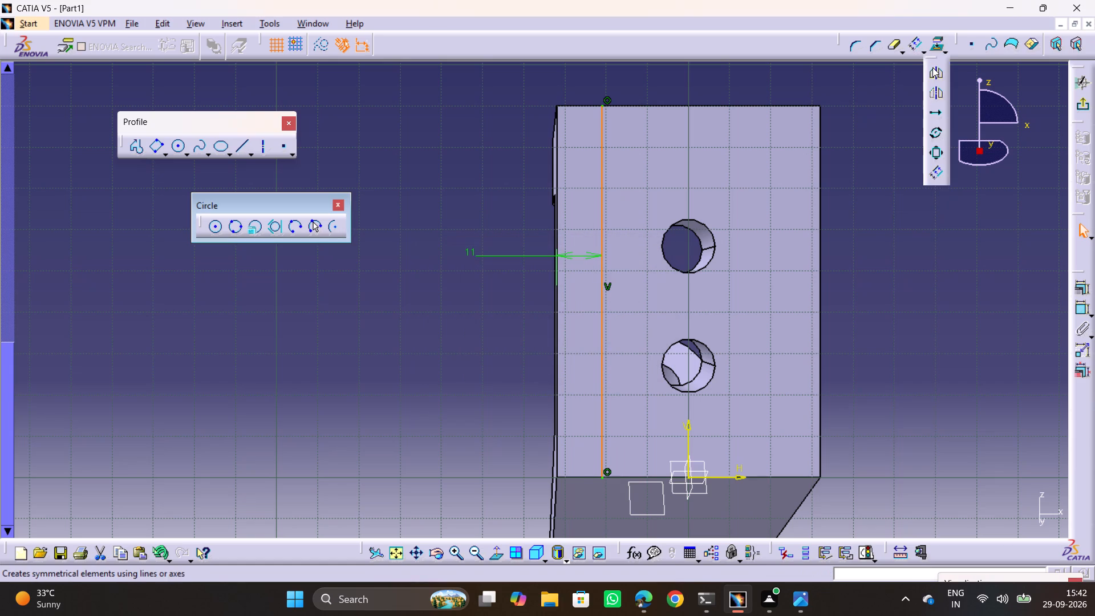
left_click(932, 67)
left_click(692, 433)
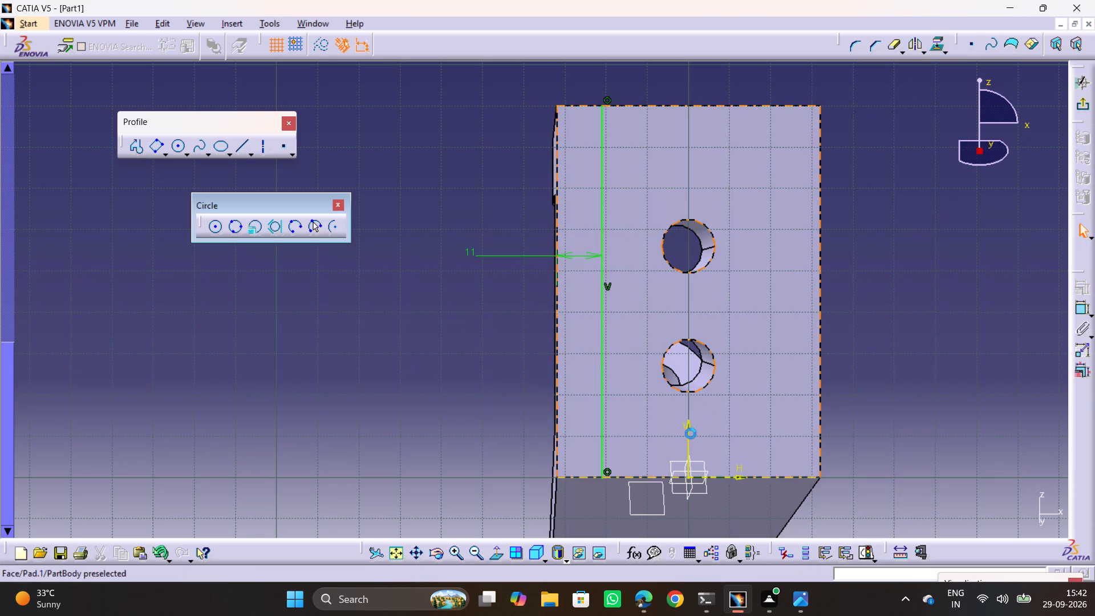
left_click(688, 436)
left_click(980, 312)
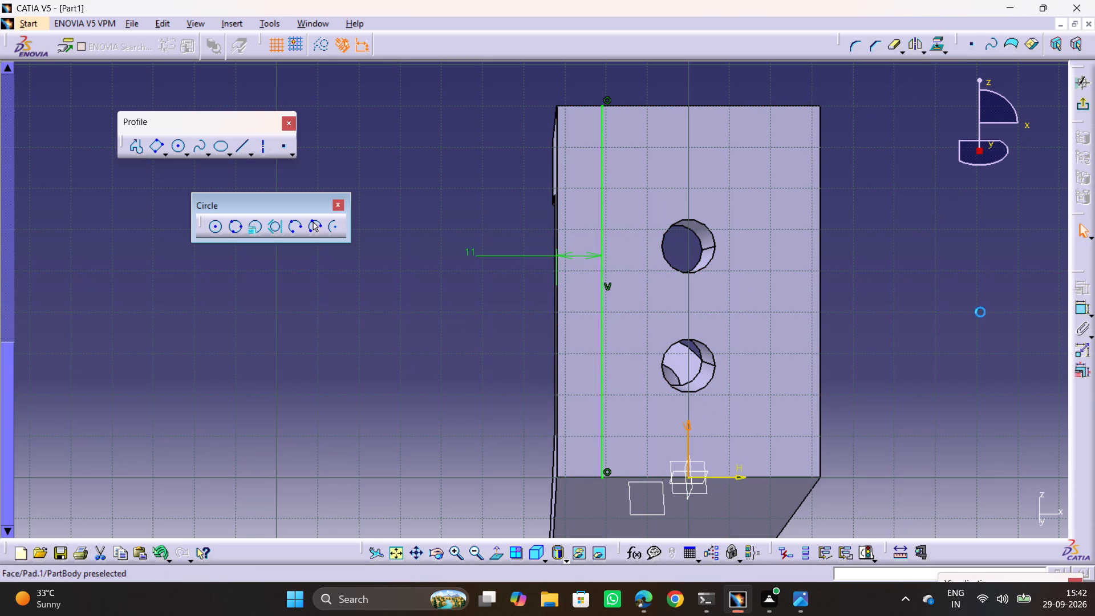
Mirror the 11 mm offset line about the sketch's vertical axis and check drawing 23.png.
left_click(911, 52)
left_click(601, 183)
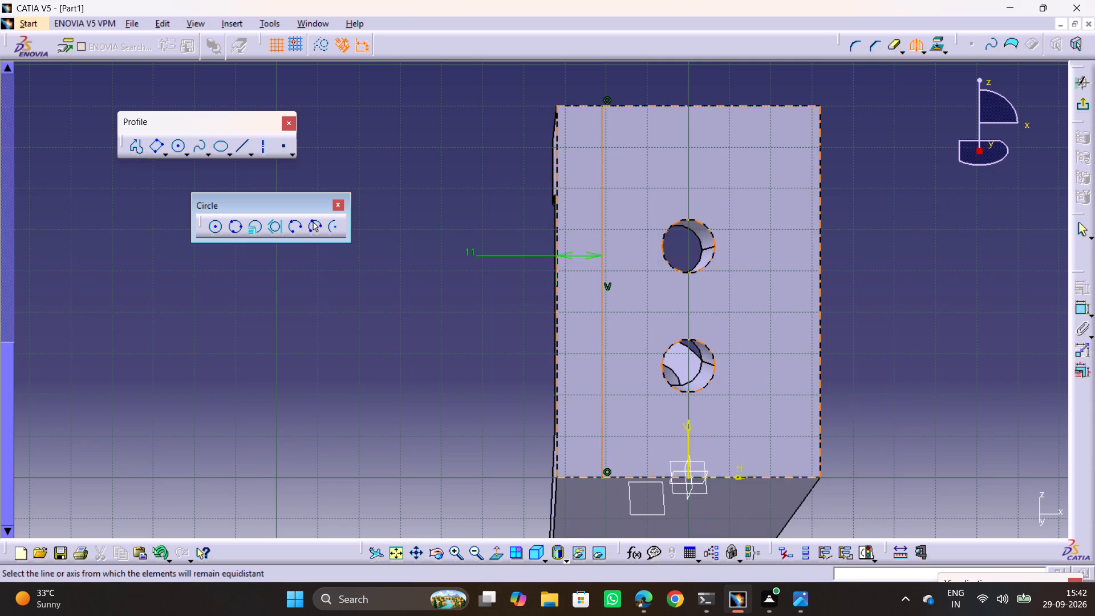
left_click(687, 430)
left_click(863, 420)
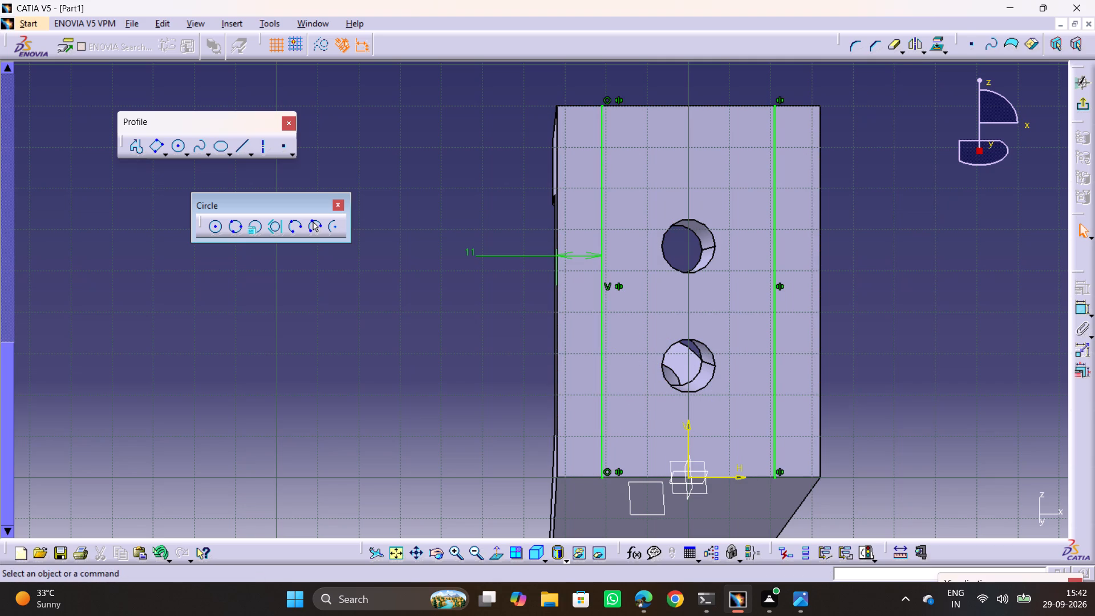
key("Escape")
key("Escape")
key("Escape")
key("alt+Tab")
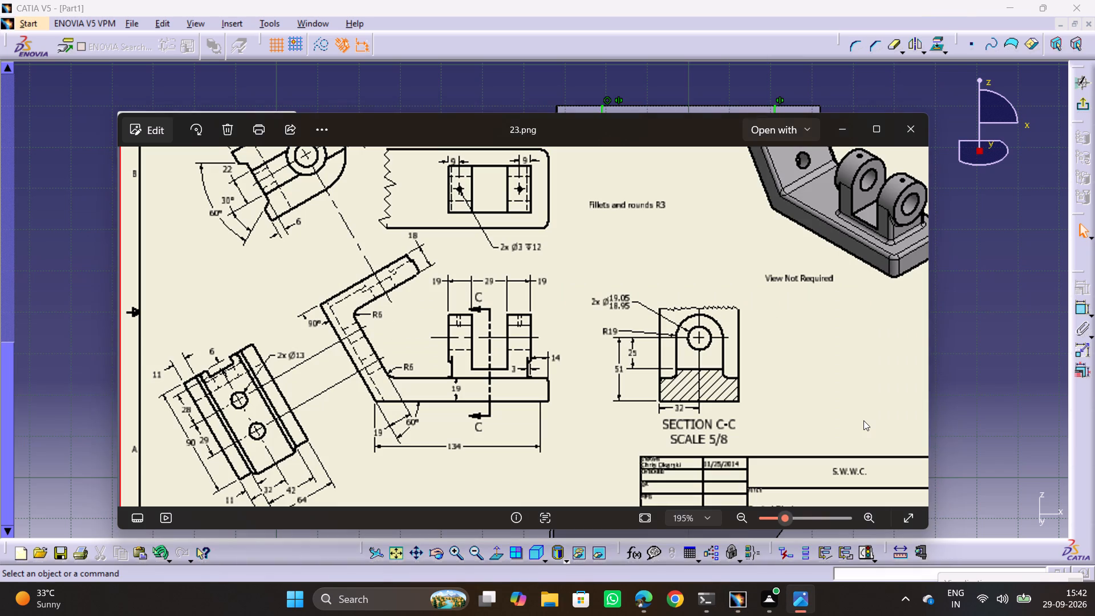
key("alt+Tab")
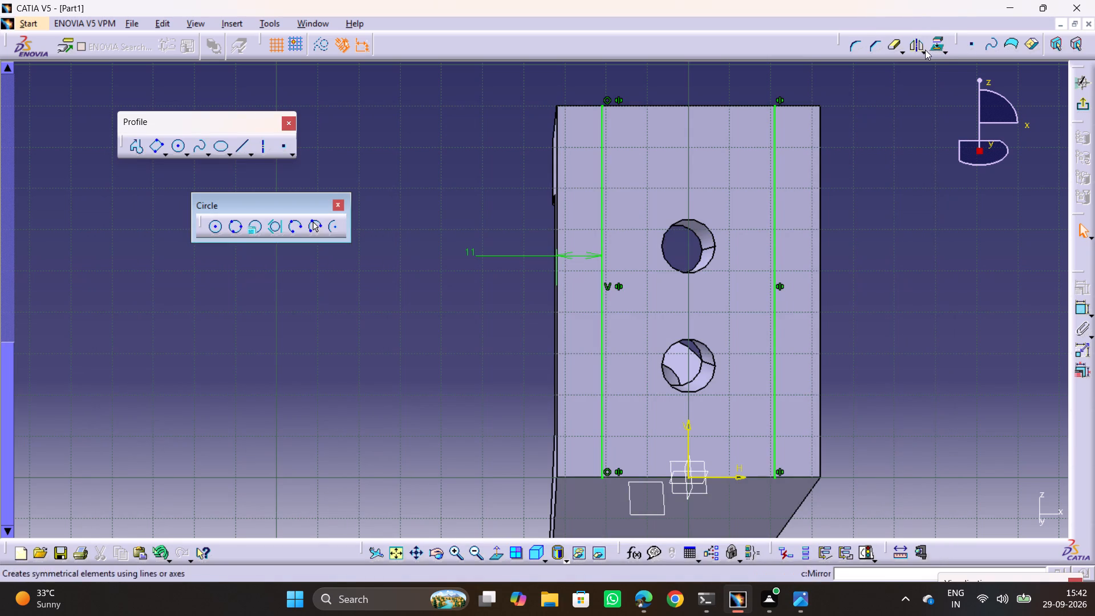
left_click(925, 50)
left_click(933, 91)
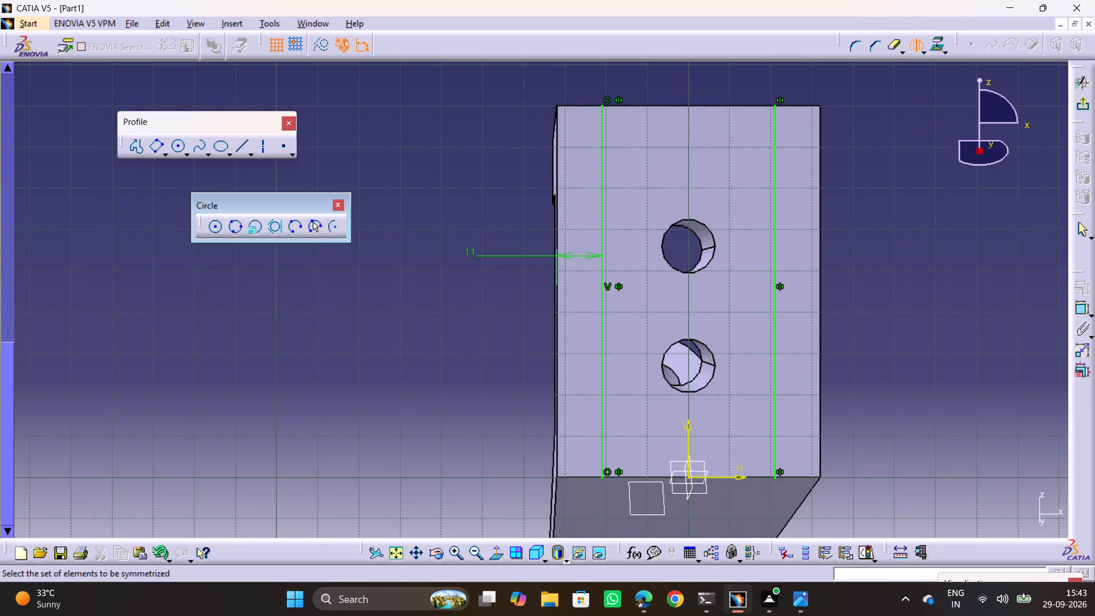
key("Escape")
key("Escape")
Delete the mirrored copy of the 11 mm offset line.
left_click(774, 192)
key("Delete")
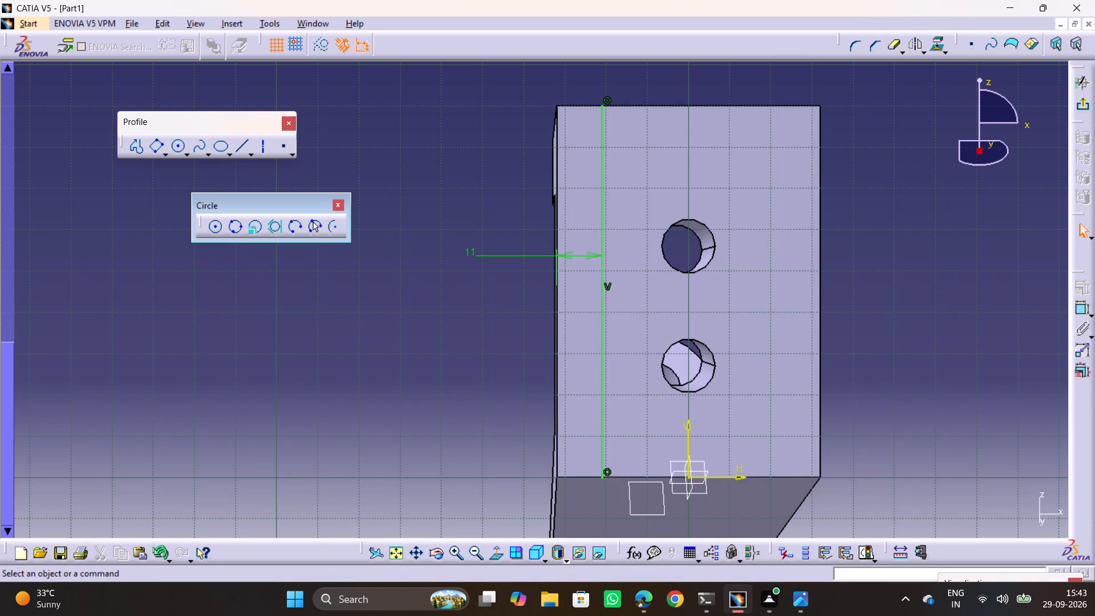
Offset a copy of the remaining vertical line toward the holes and set the offset to 3 mm.
left_click(922, 50)
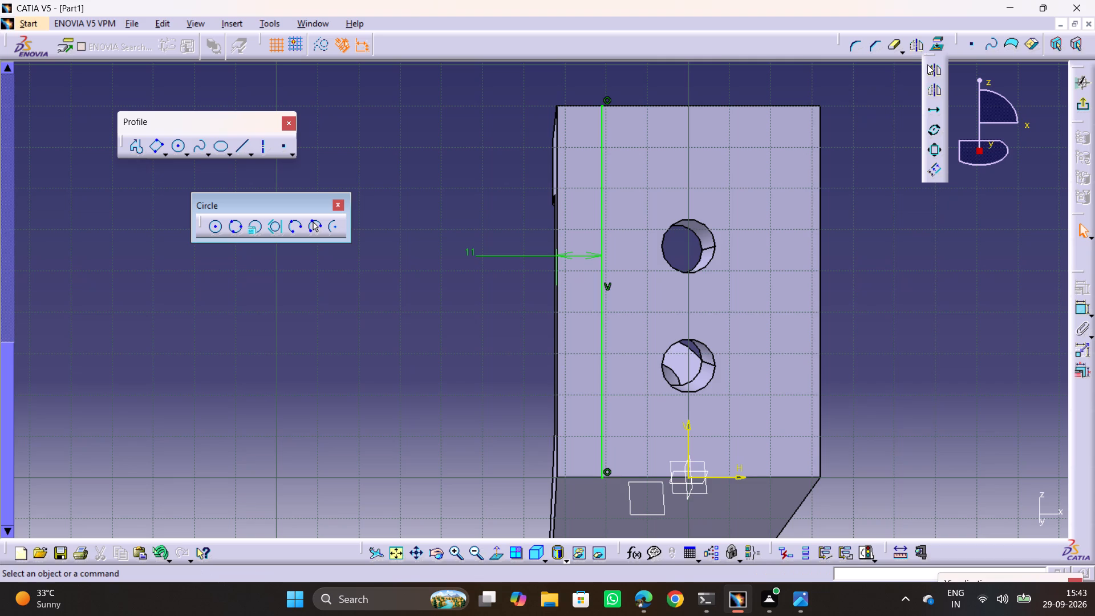
left_click(932, 167)
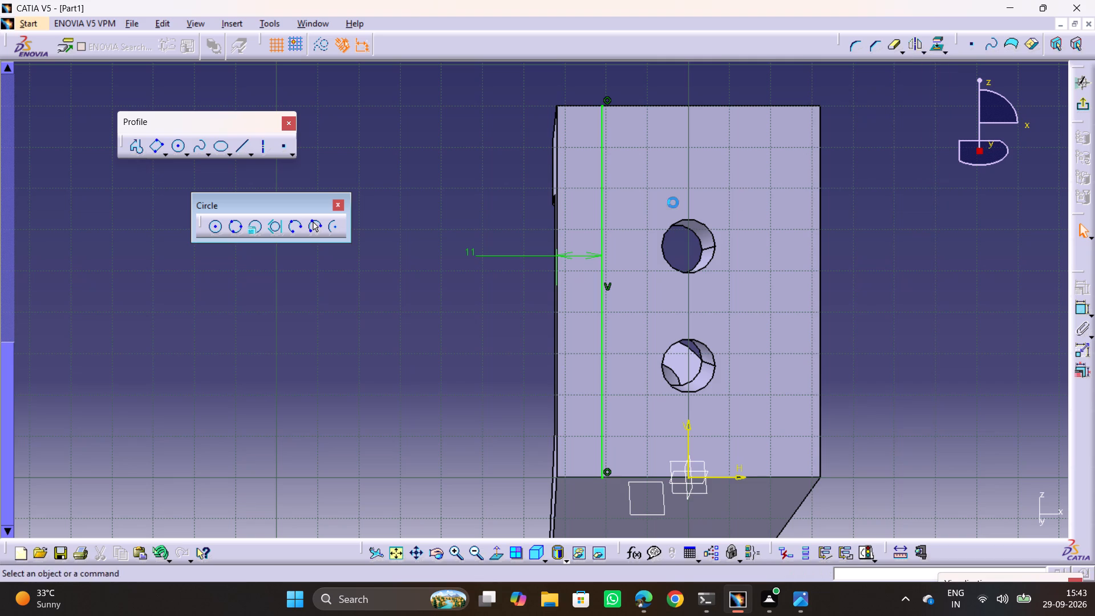
left_click(601, 204)
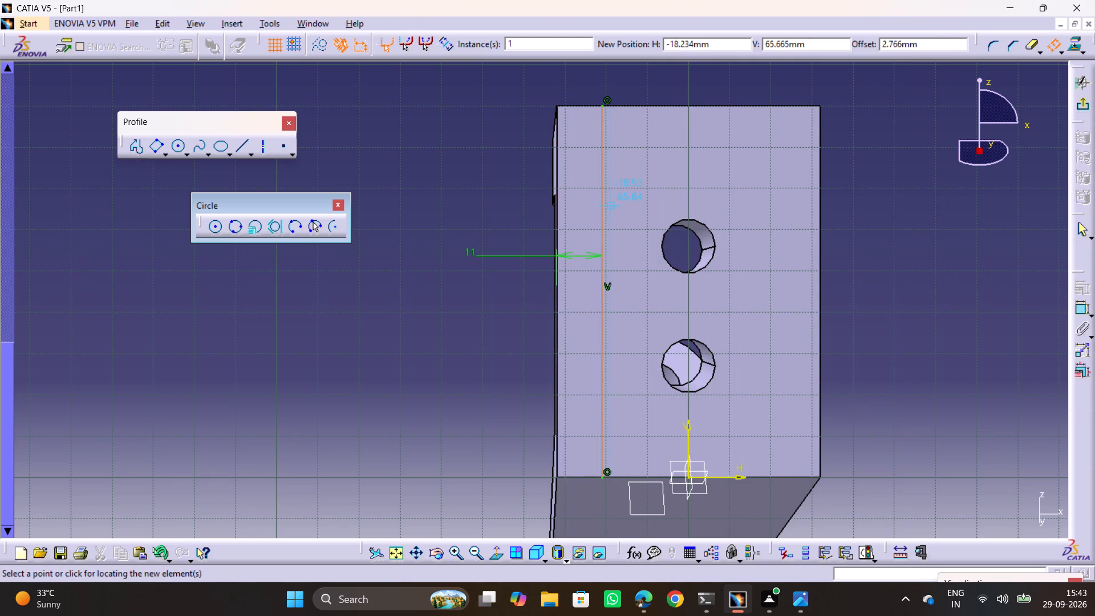
left_click(616, 206)
left_click(974, 188)
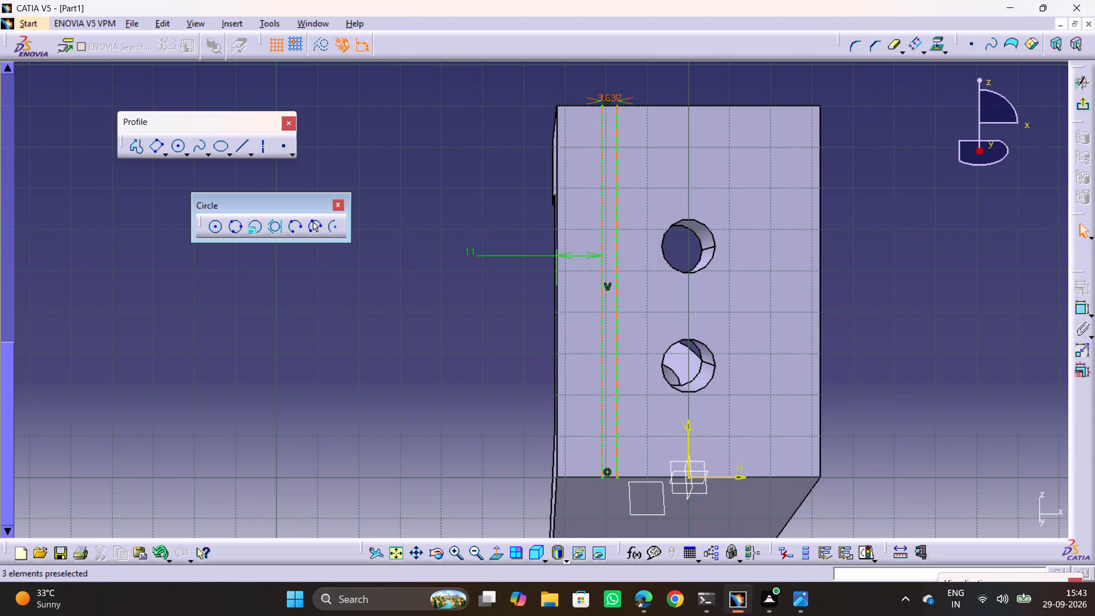
double_click(613, 95)
key("3")
key("Return")
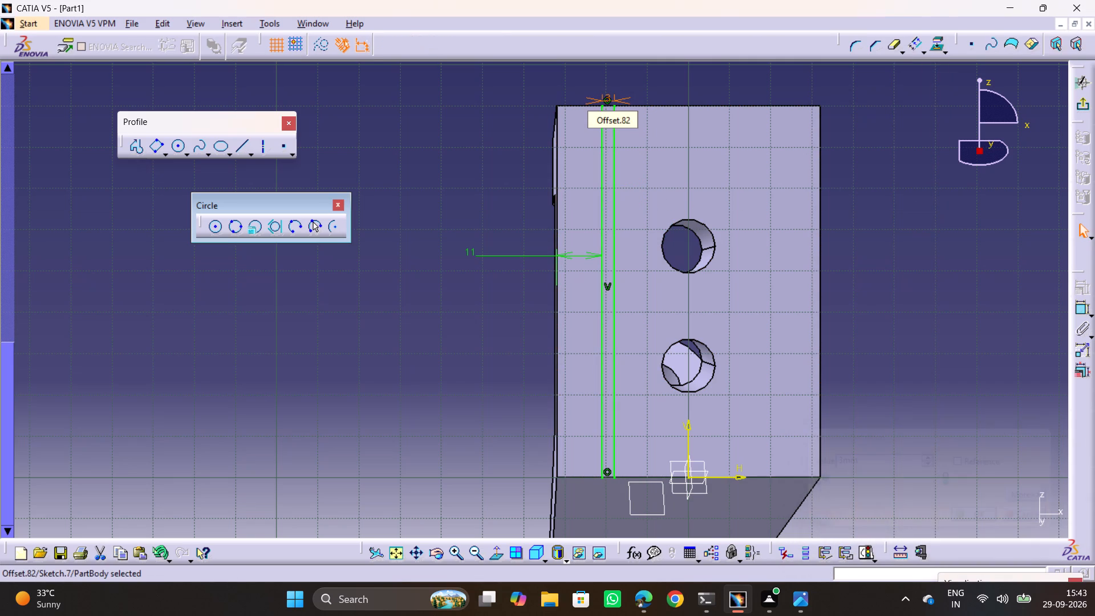
left_click(887, 326)
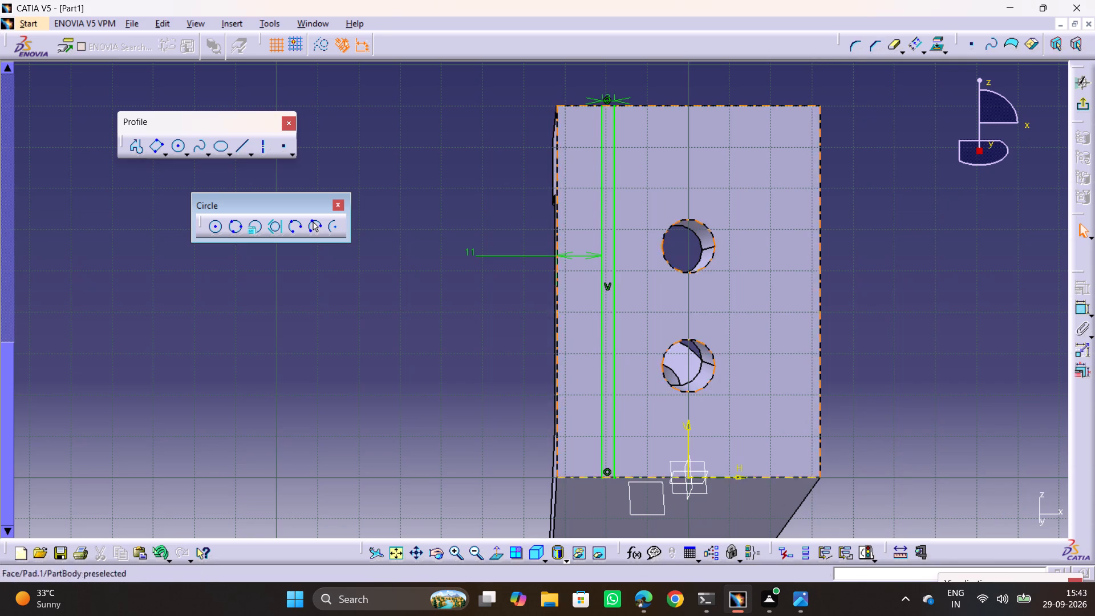
Close the lower ends of the two vertical lines with a short horizontal line and test its attachment.
left_click(237, 152)
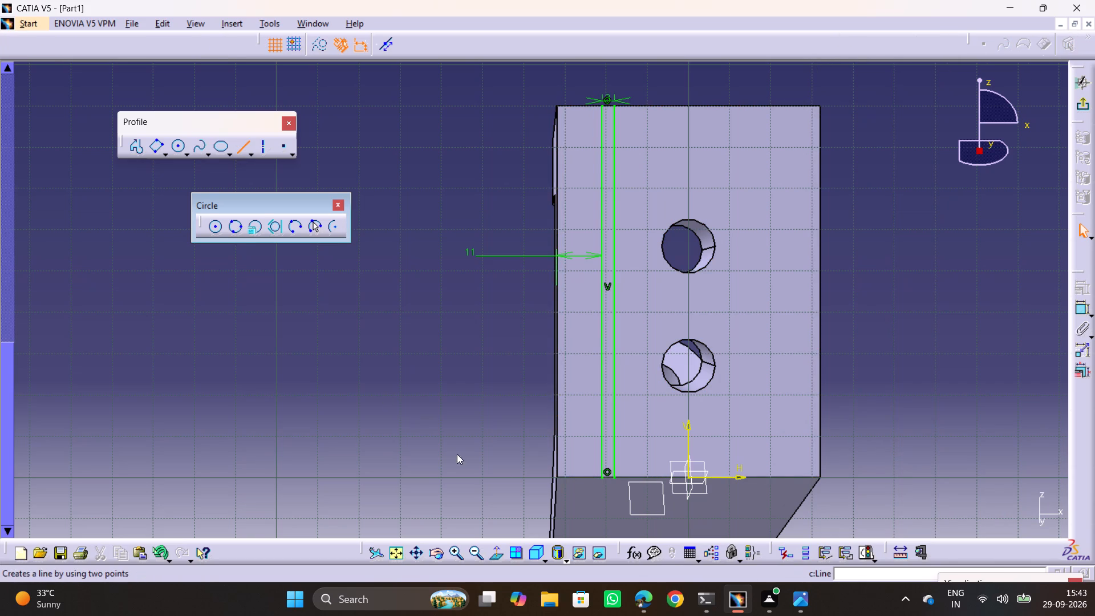
left_click(602, 480)
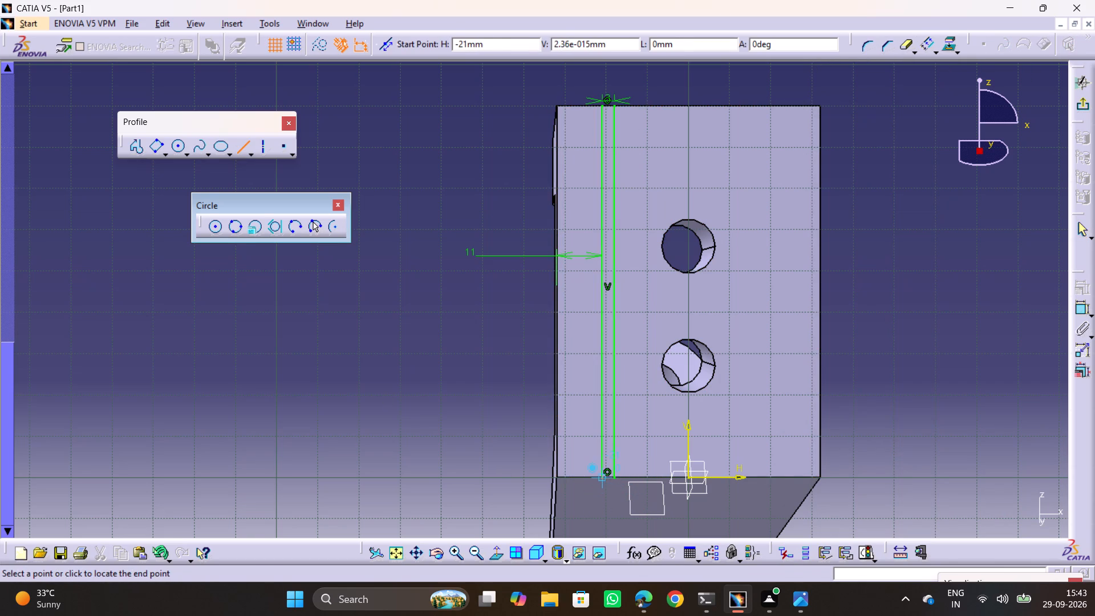
left_click(614, 477)
left_click(952, 455)
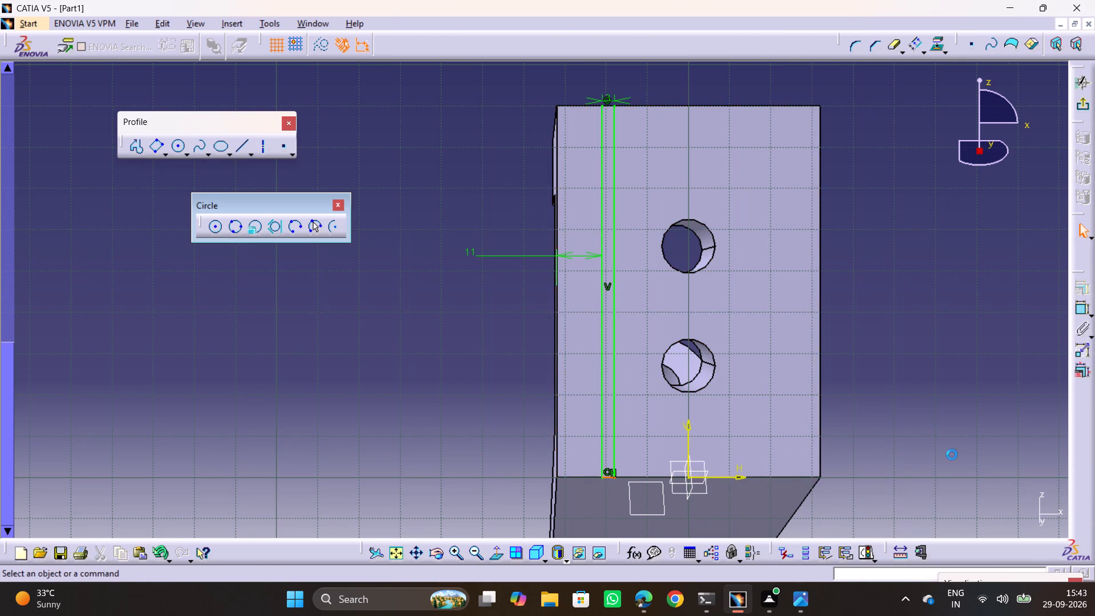
middle_click_drag(643, 501, 652, 341, "ctrl")
middle_click_drag(767, 447, 589, 0)
middle_click_drag(677, 232, 622, 0)
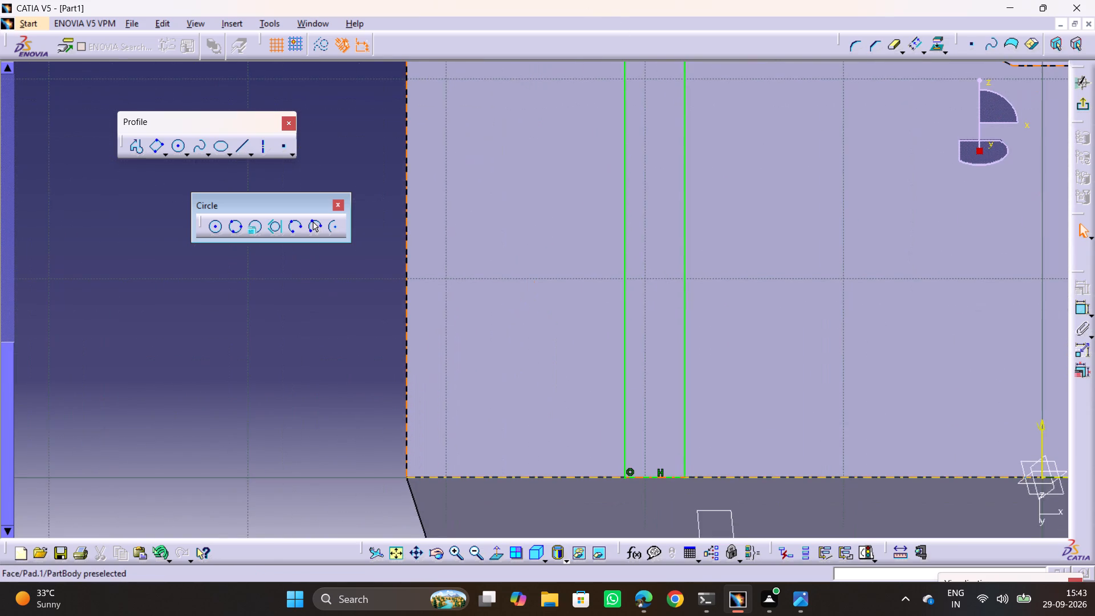
middle_click_drag(667, 331, 648, 157)
left_click_drag(635, 302, 646, 394)
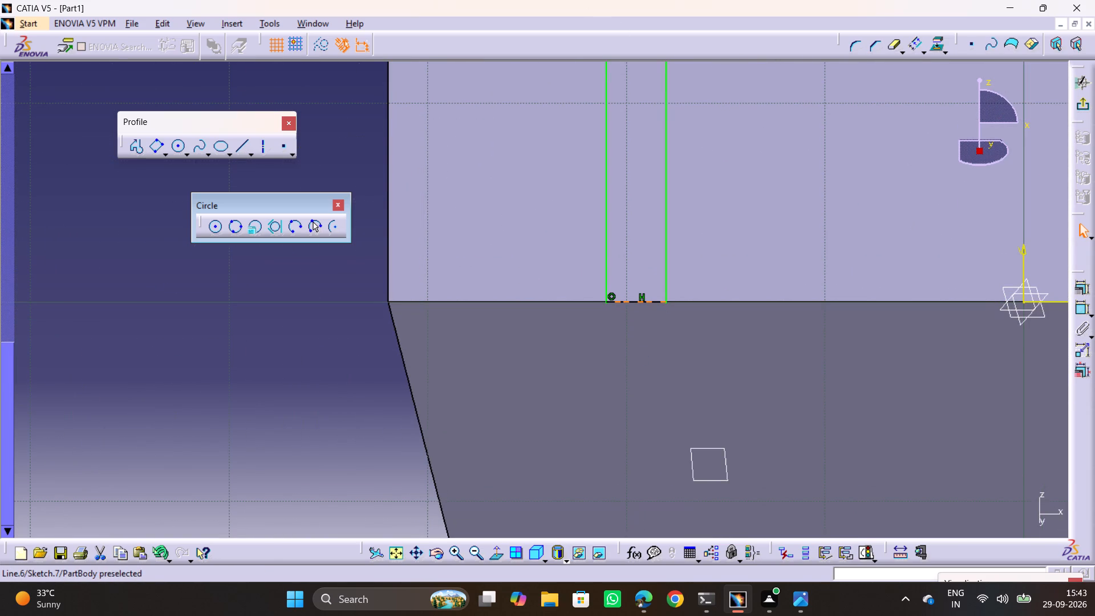
left_click_drag(646, 394, 739, 322)
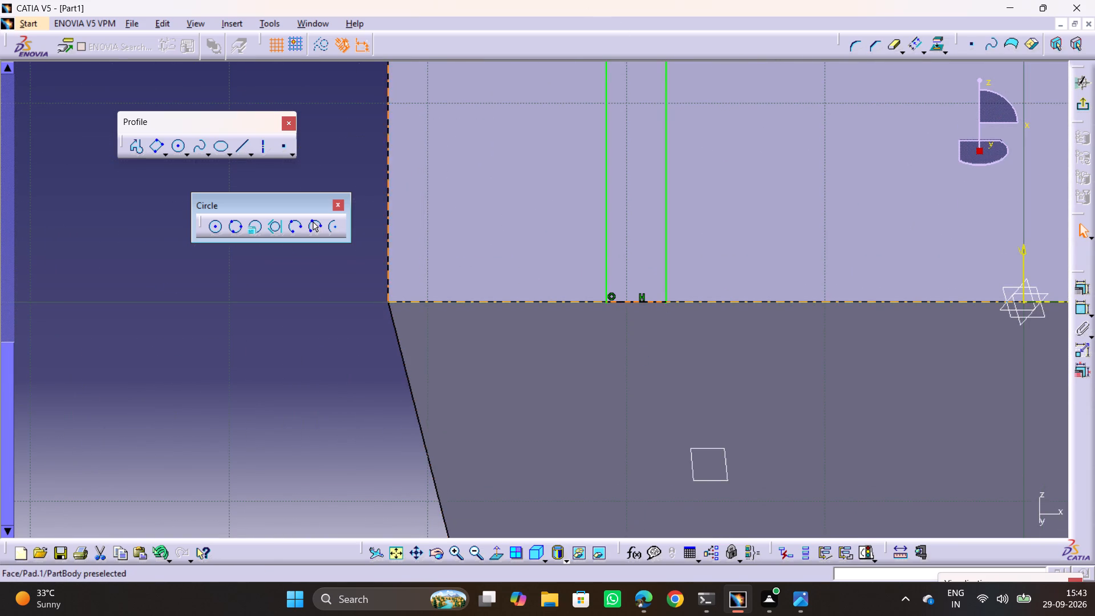
Close the upper ends of the two vertical lines with a short horizontal line along the upright's top edge.
middle_click_drag(655, 252, 659, 373, "ctrl")
middle_click_drag(619, 233, 602, 480)
scroll(602, 480, "up", 1)
middle_click_drag(579, 217, 579, 250)
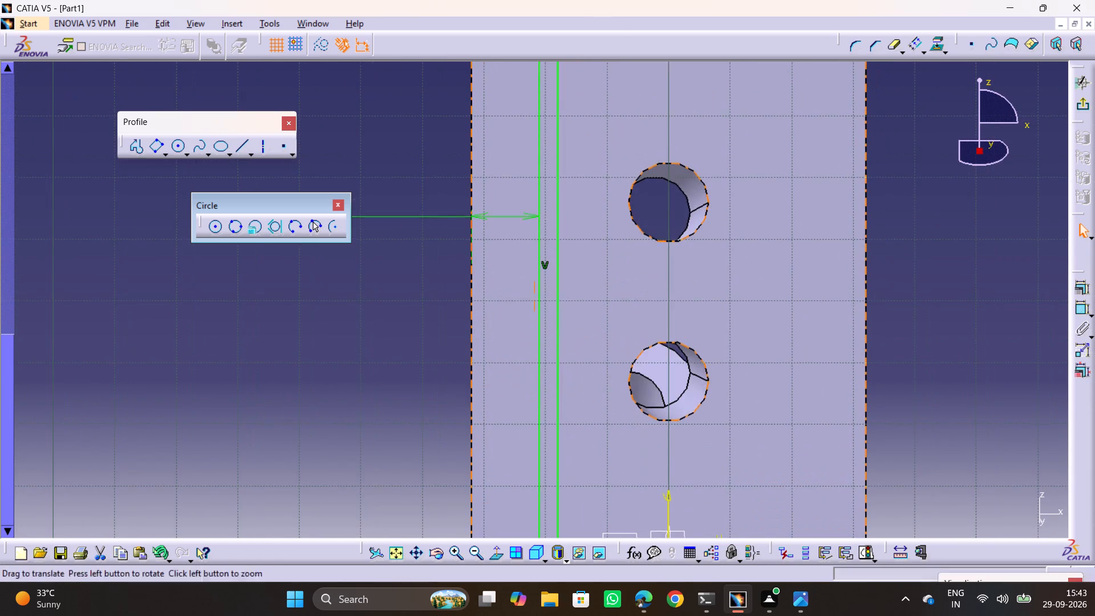
middle_click_drag(579, 250, 583, 532)
middle_click_drag(562, 376, 564, 238, "ctrl")
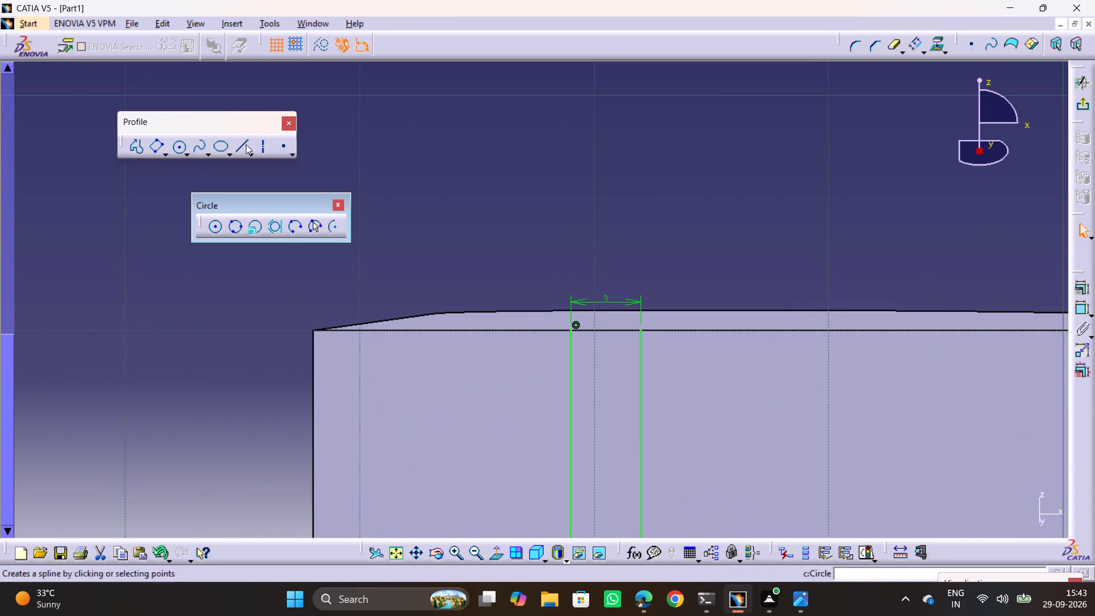
left_click(239, 146)
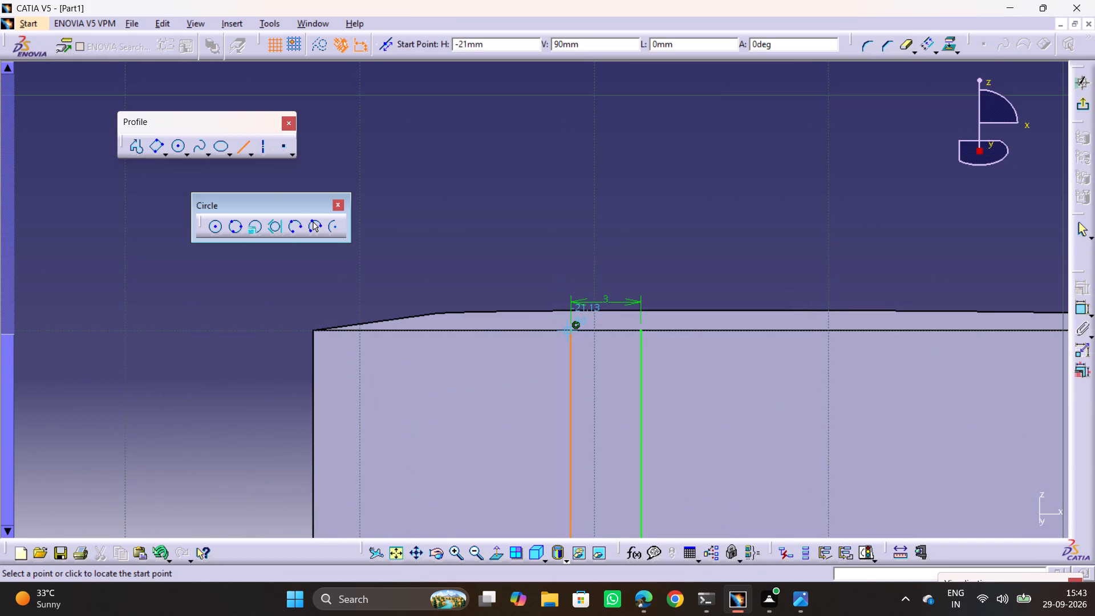
left_click(565, 330)
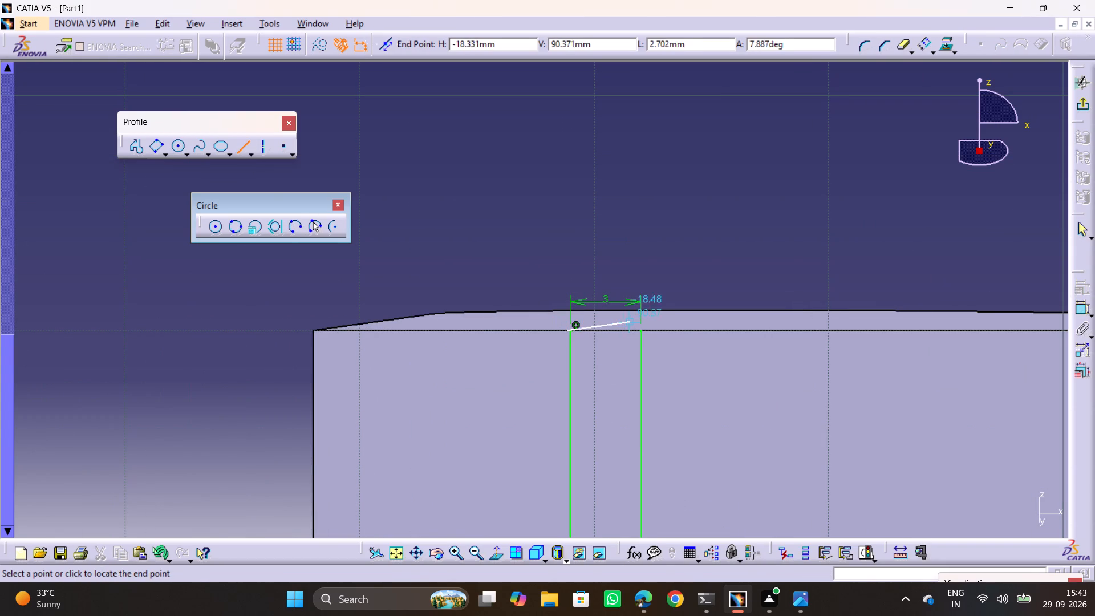
left_click(640, 329)
left_click(717, 255)
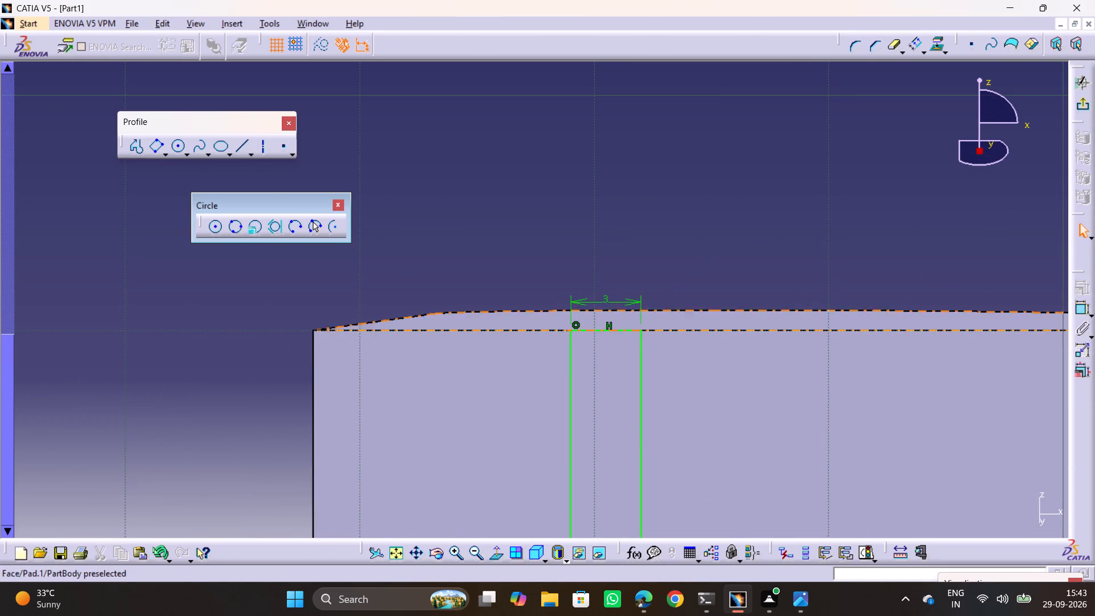
Test the top closing line's attachment and make its loose endpoint coincident with the 11 mm offset line's upper endpoint.
left_click_drag(586, 327, 456, 327)
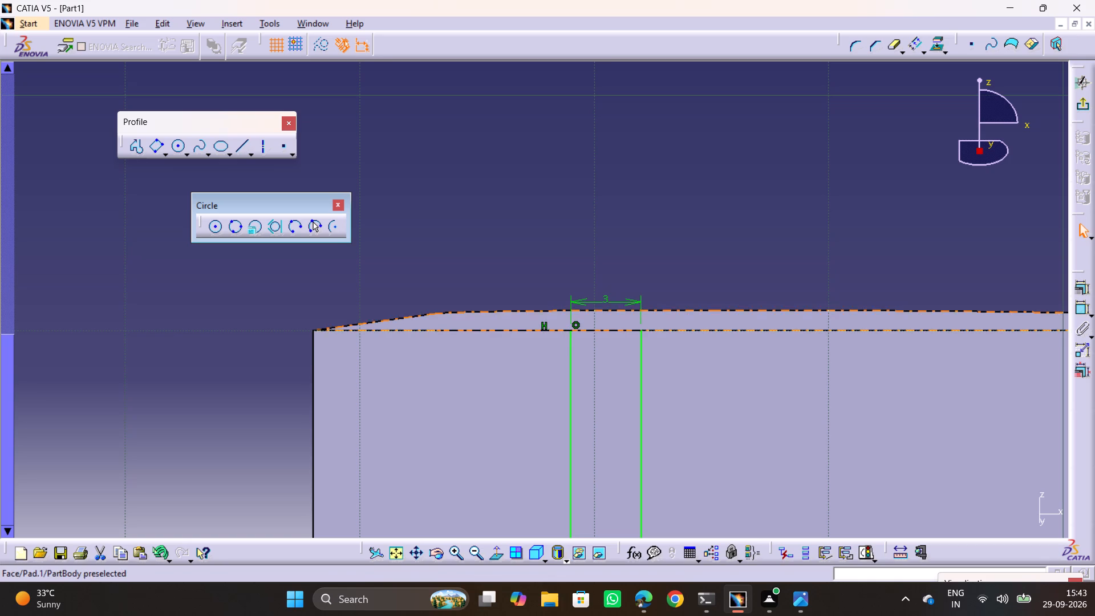
left_click_drag(432, 379, 425, 376)
left_click(546, 178)
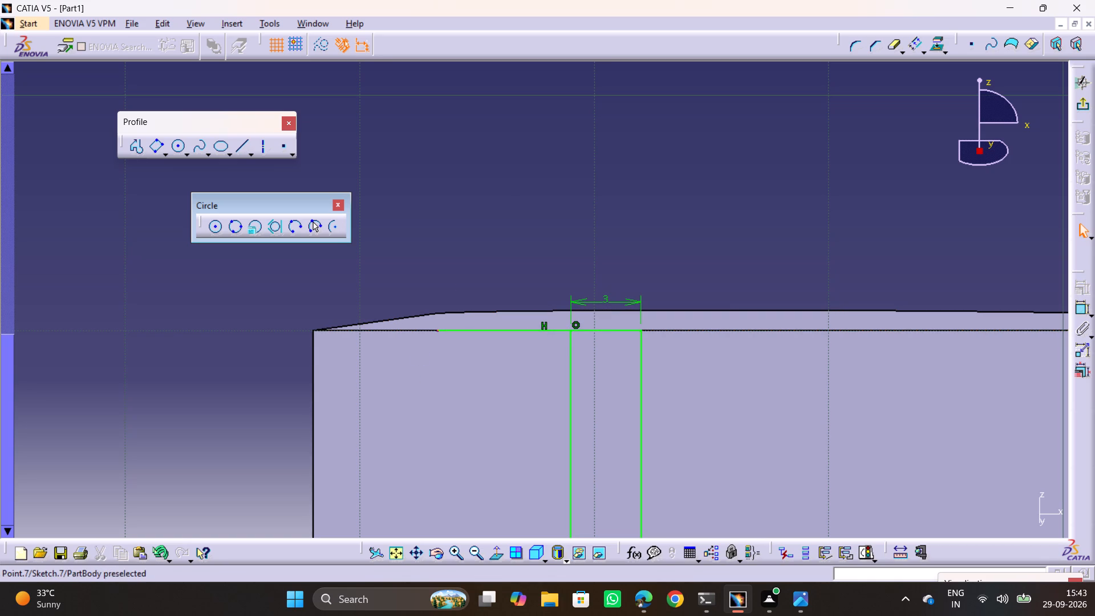
left_click(434, 330)
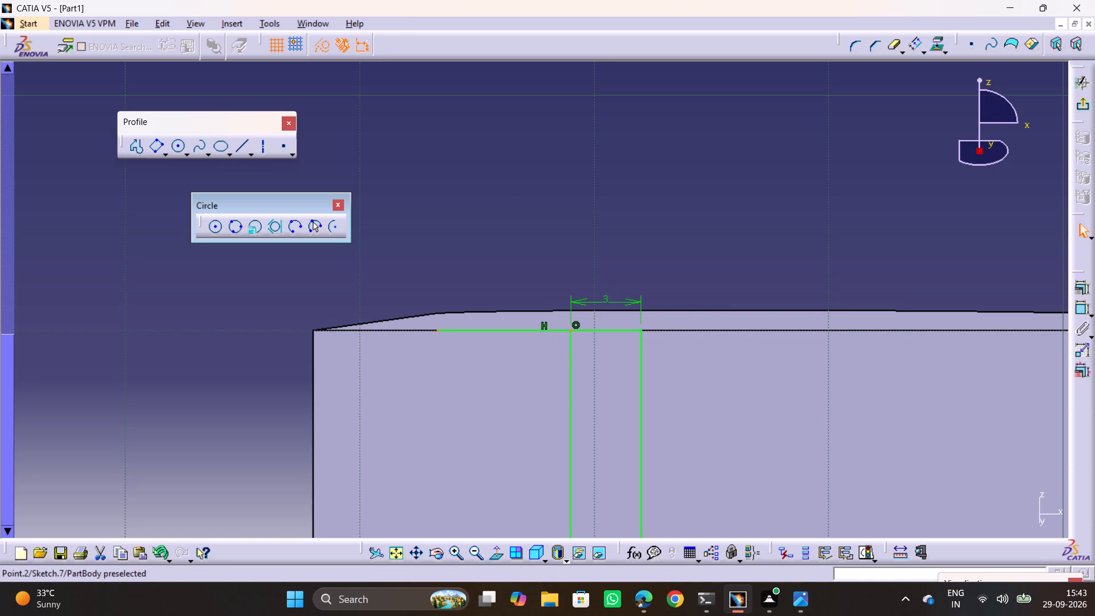
left_click(569, 332, "ctrl")
left_click(1084, 294)
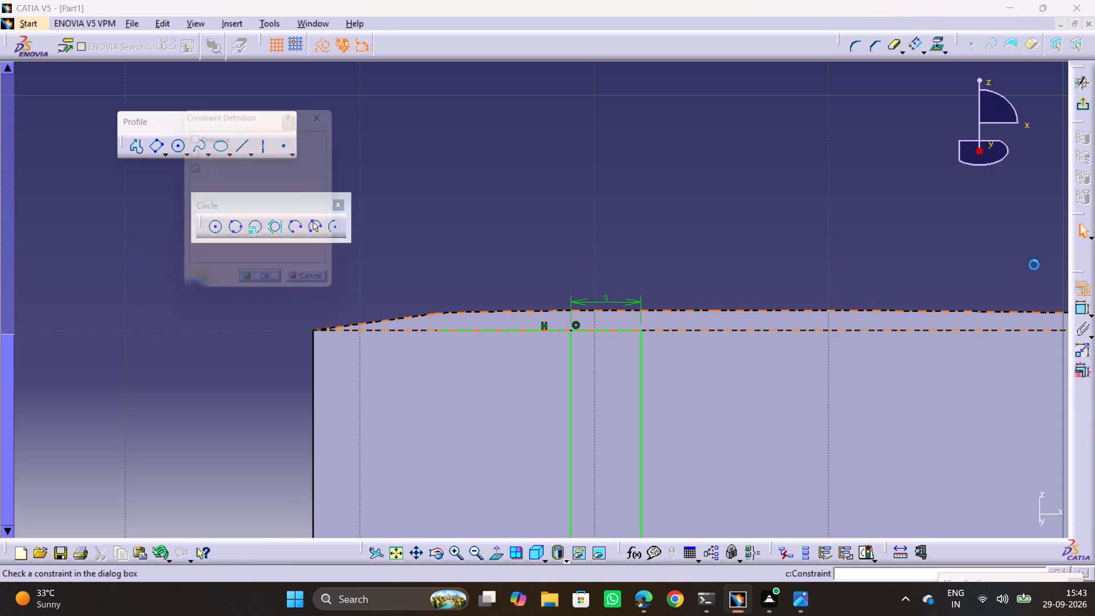
left_click(307, 154)
left_click(269, 294)
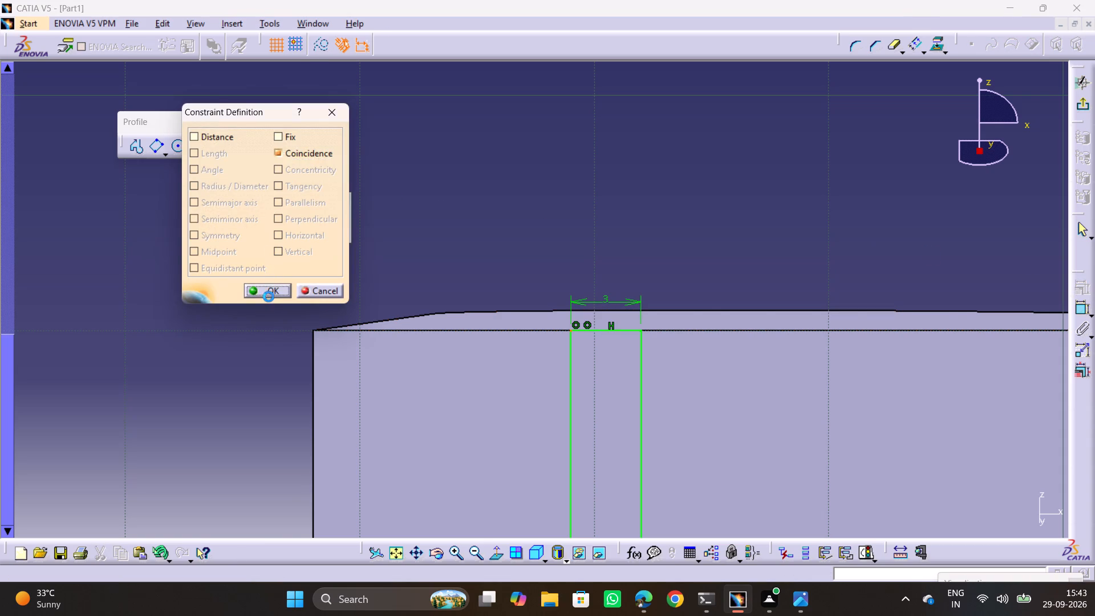
left_click_drag(629, 329, 640, 348)
left_click(772, 204)
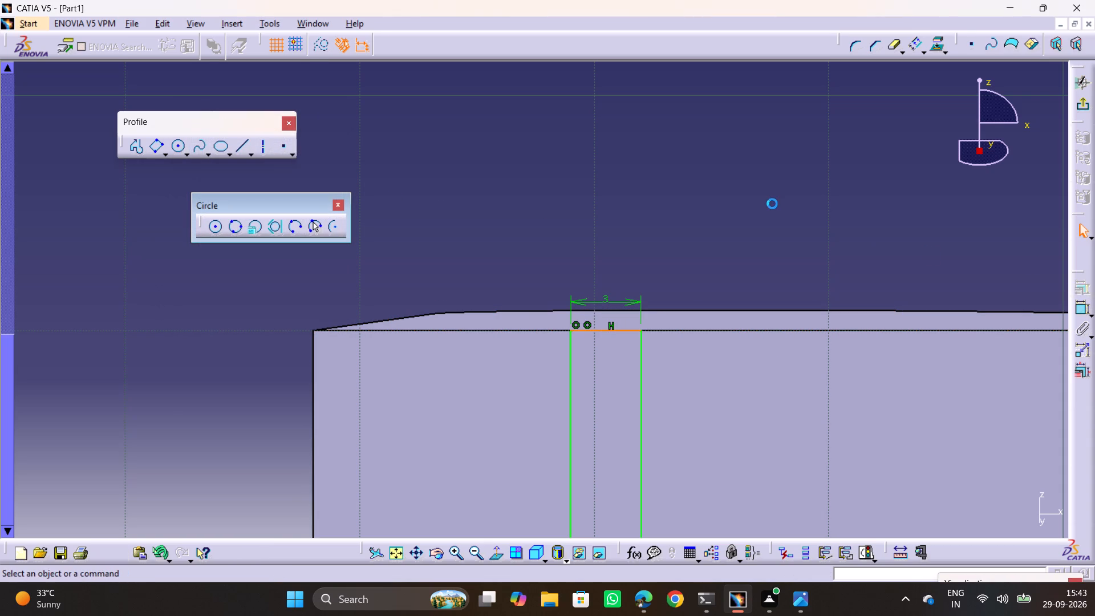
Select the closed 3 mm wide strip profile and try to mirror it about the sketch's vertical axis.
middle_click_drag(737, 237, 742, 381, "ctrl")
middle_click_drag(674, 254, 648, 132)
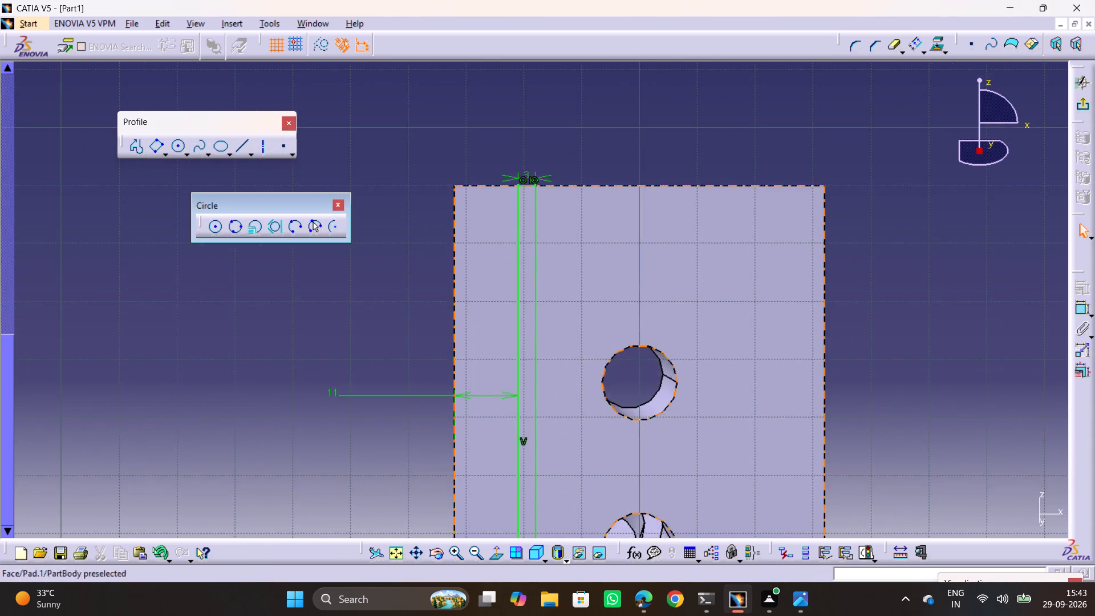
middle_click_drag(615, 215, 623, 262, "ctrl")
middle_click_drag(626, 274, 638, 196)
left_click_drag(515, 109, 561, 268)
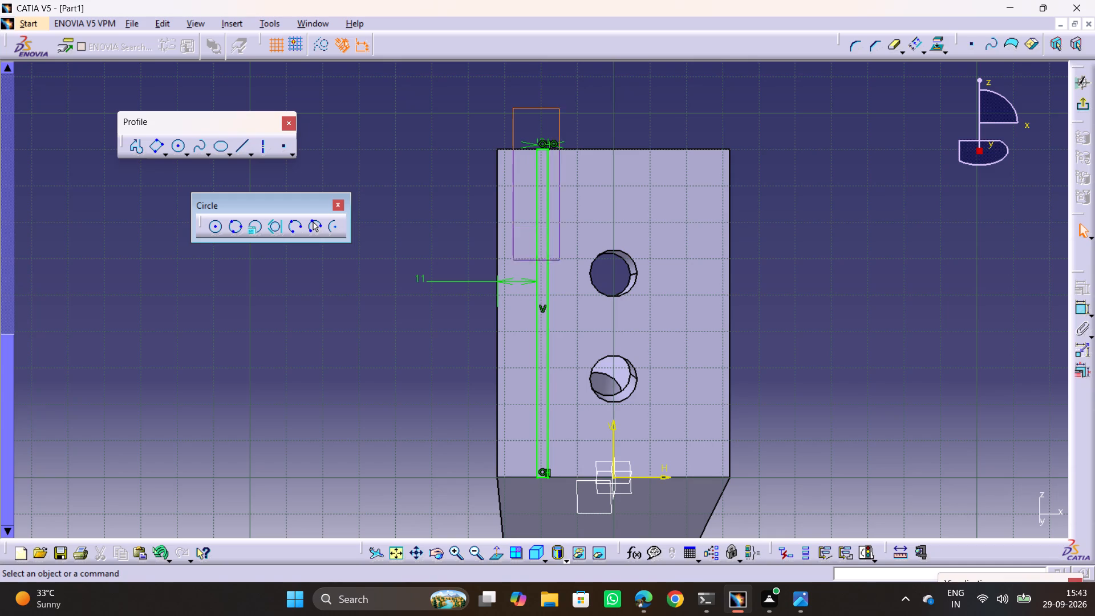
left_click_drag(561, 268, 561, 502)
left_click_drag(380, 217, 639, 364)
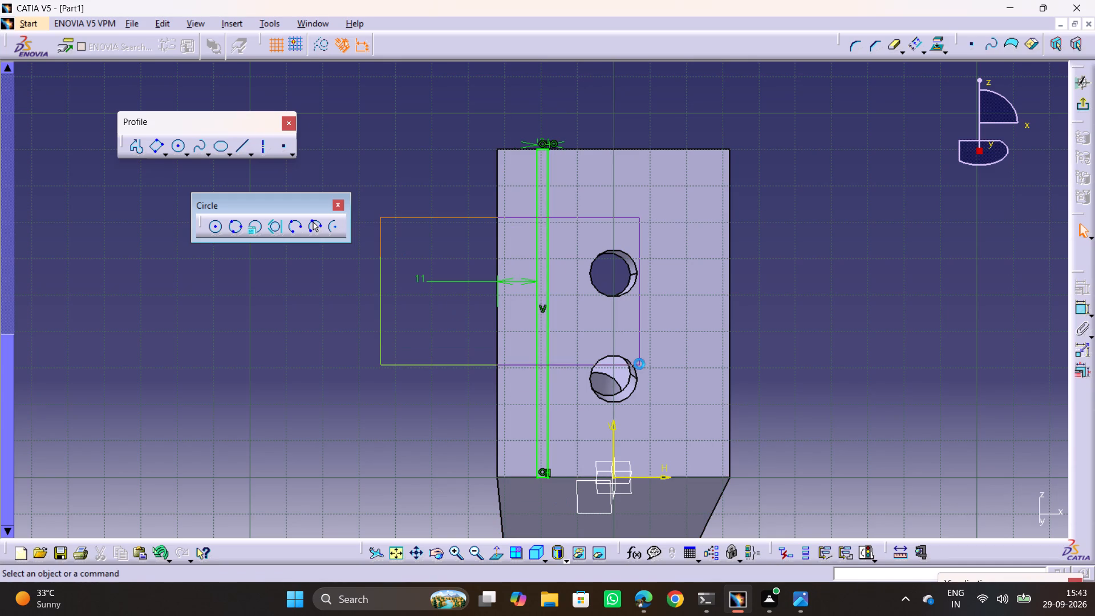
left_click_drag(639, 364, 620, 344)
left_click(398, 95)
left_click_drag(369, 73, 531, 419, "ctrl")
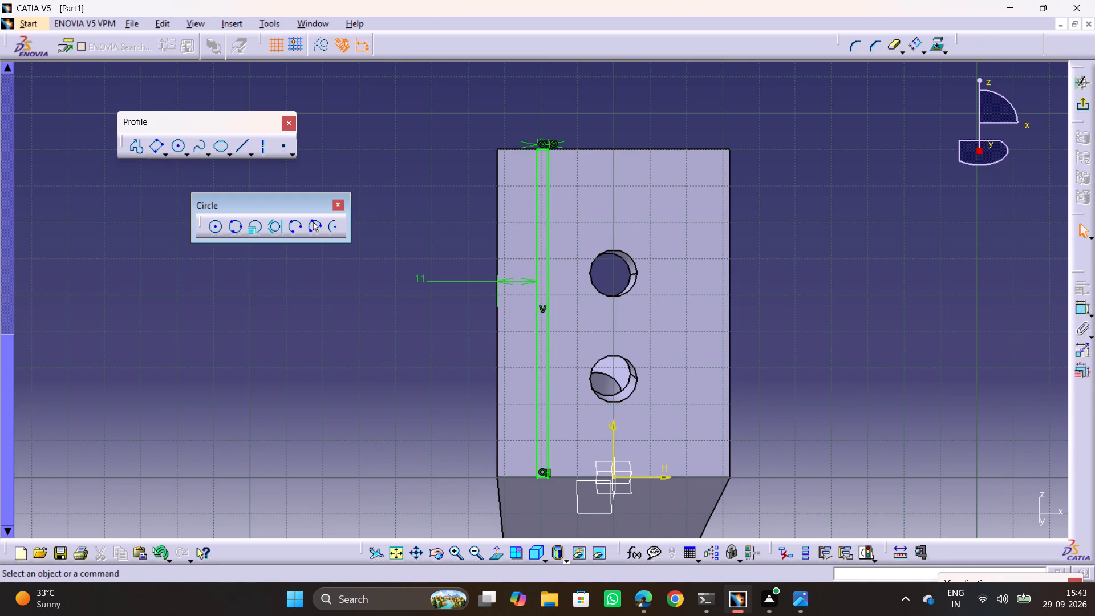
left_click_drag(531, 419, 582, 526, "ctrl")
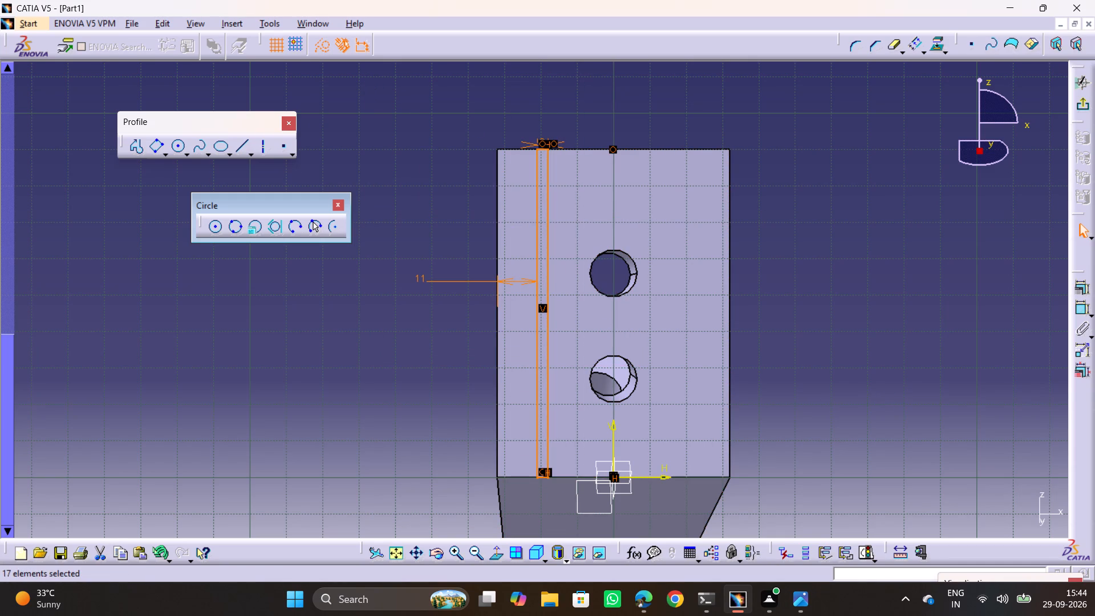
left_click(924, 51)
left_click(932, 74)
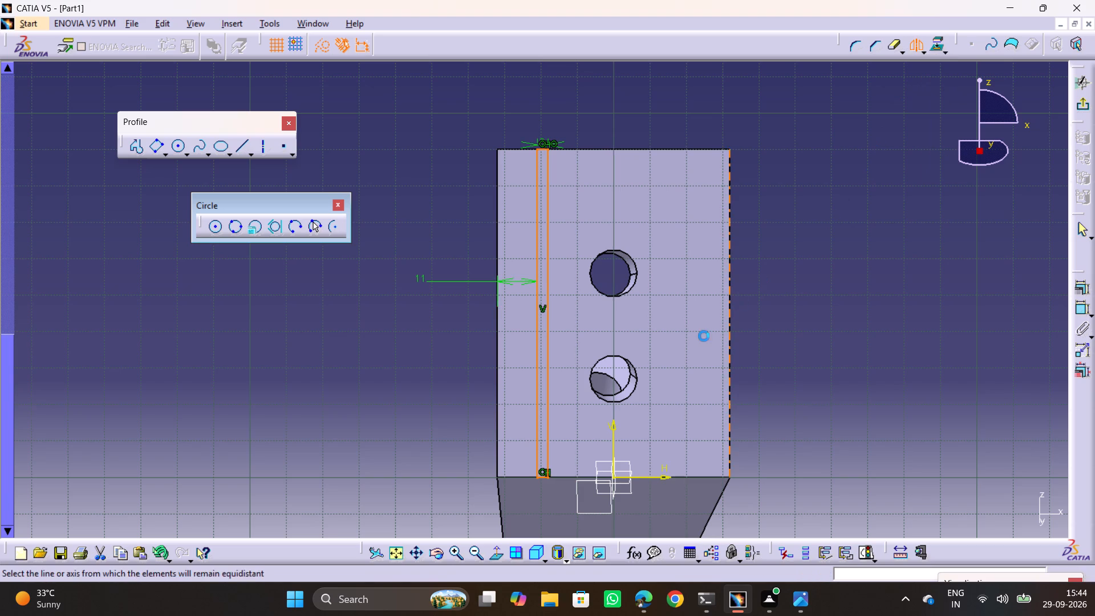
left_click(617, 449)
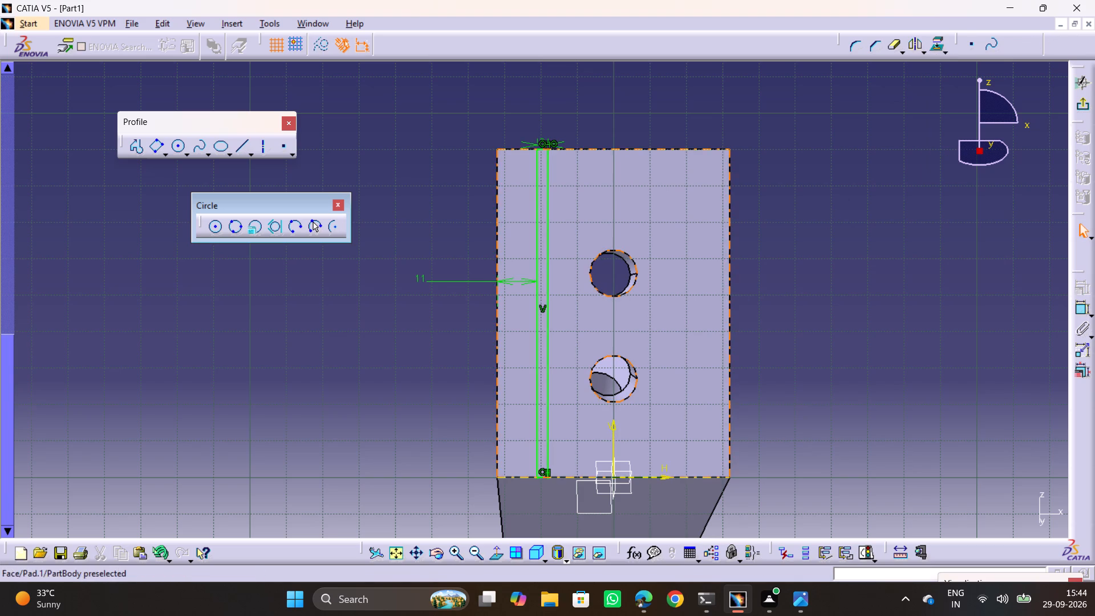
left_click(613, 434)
Mirror the closed 3 mm wide strip profile about the sketch's vertical axis and exit the sketch.
left_click_drag(359, 91, 448, 343)
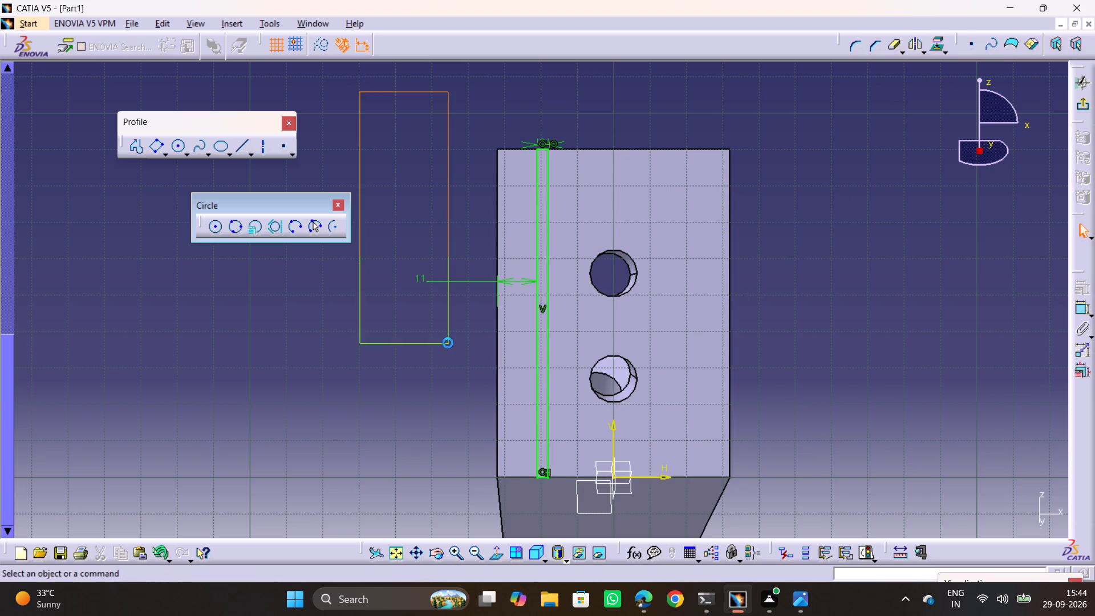
left_click_drag(448, 343, 594, 533)
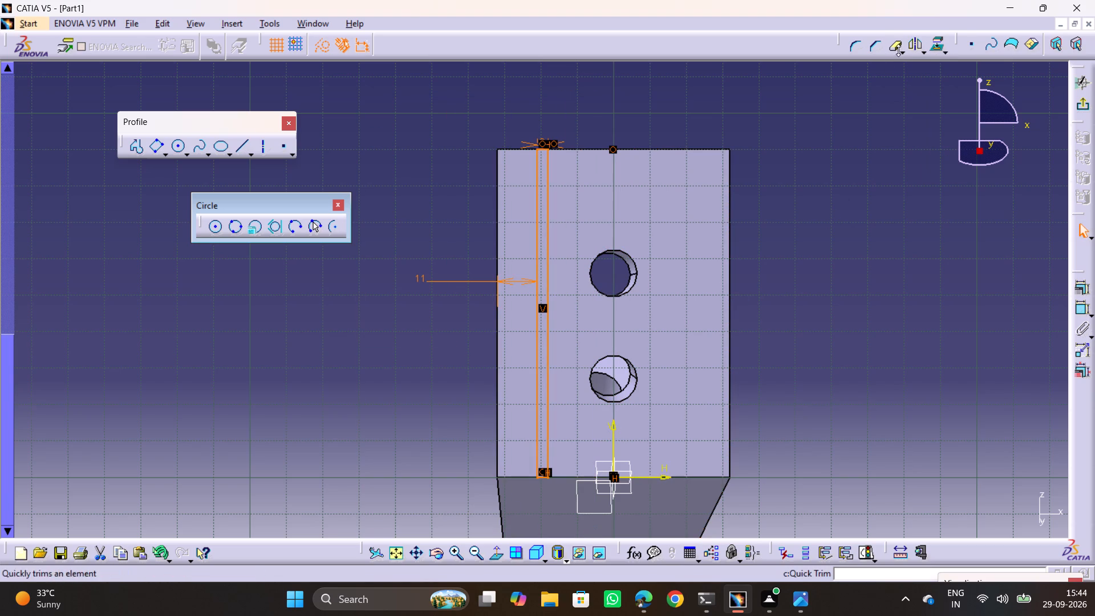
left_click(915, 50)
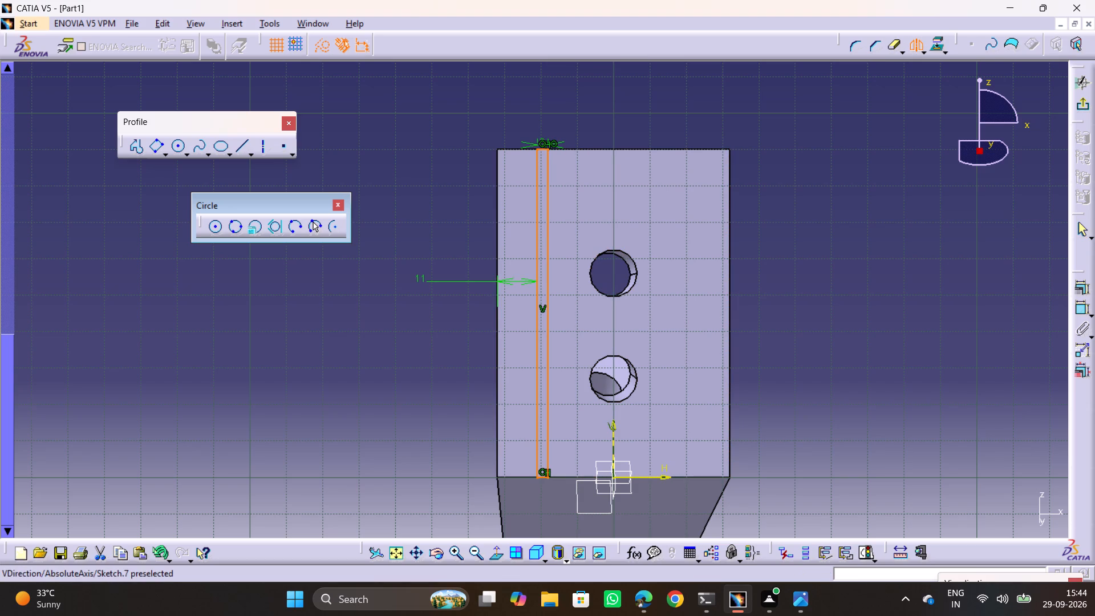
left_click(612, 436)
left_click(849, 351)
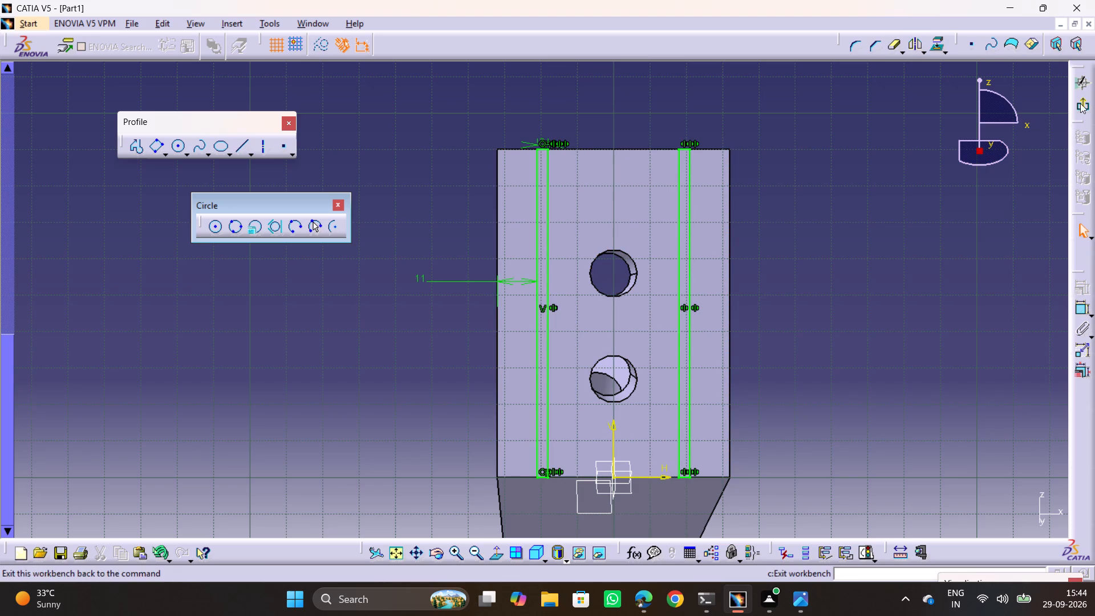
left_click(1080, 103)
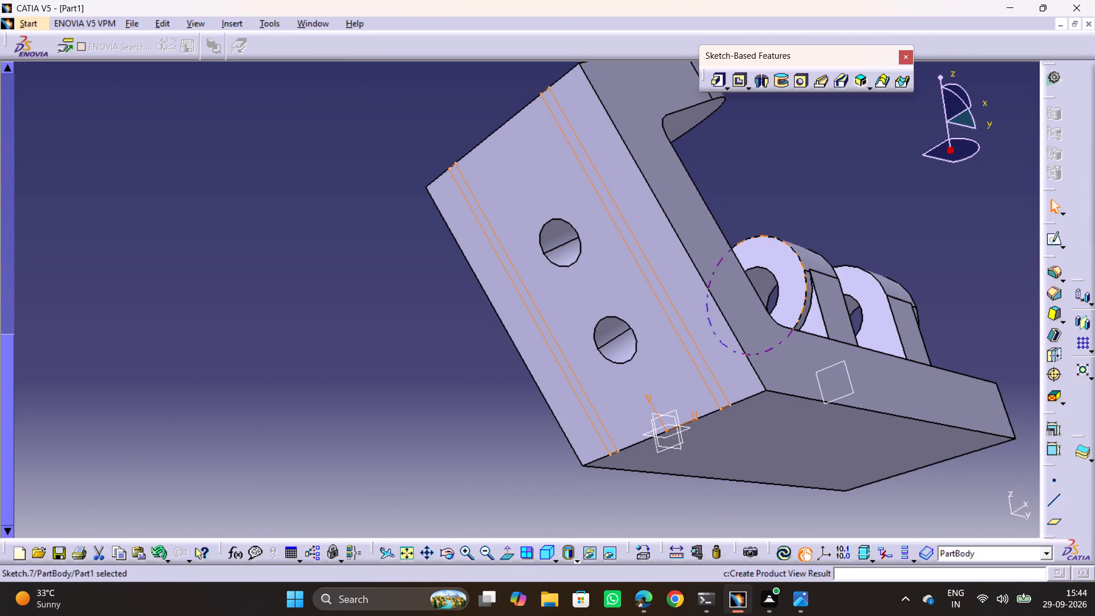
Cut both strip profiles into the upright's outer face as a pocket with a Dimension-type depth of 3 mm.
left_click(883, 180)
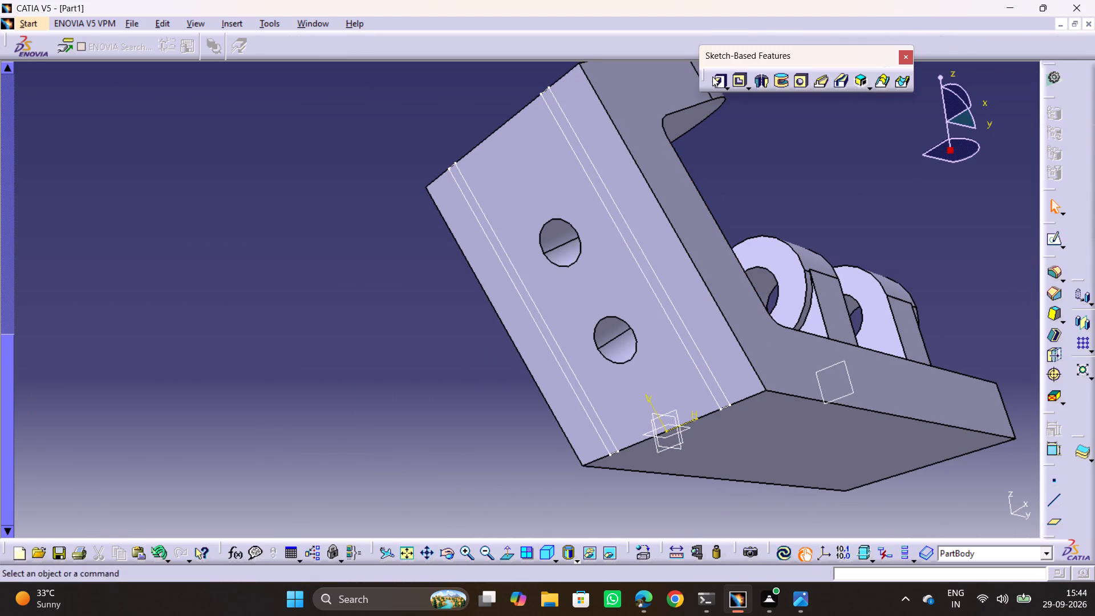
left_click(739, 84)
left_click(659, 287)
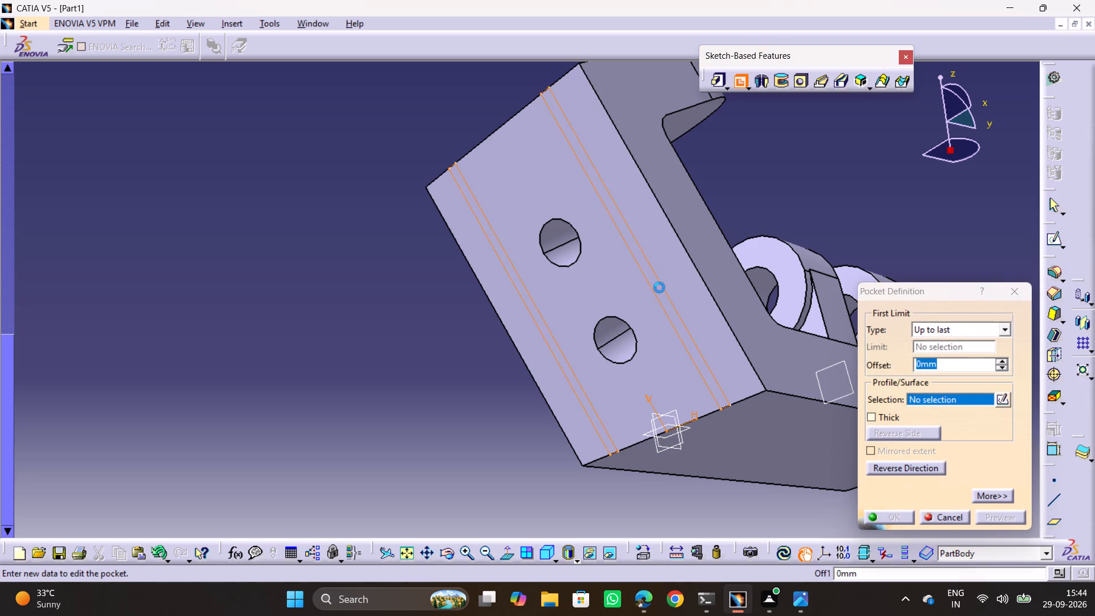
left_click(956, 333)
left_click(946, 342)
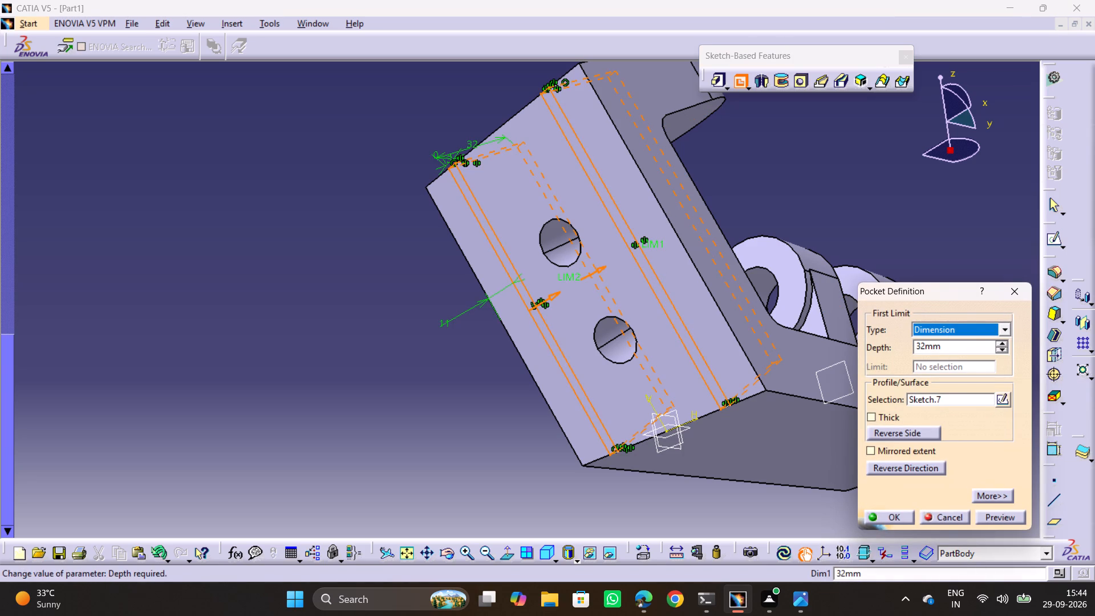
double_click(955, 345)
key("3")
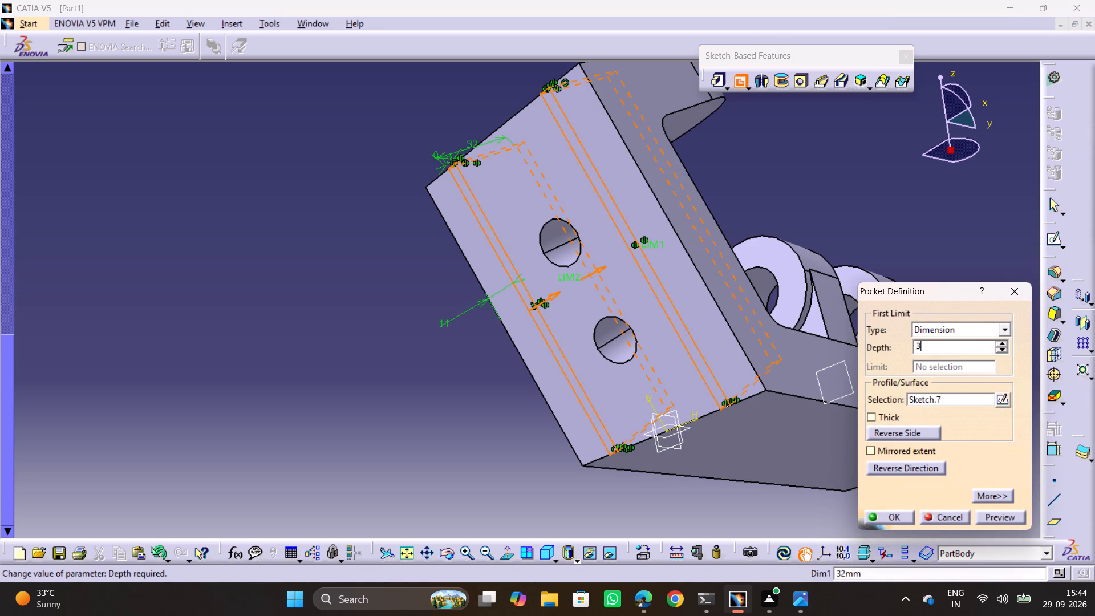
left_click(1005, 521)
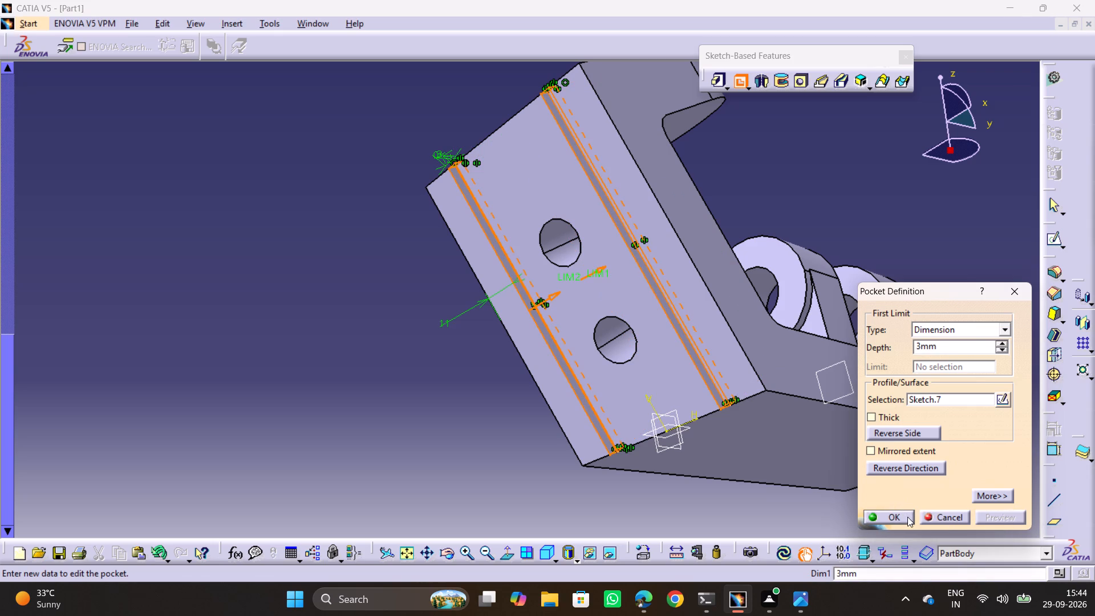
left_click(891, 514)
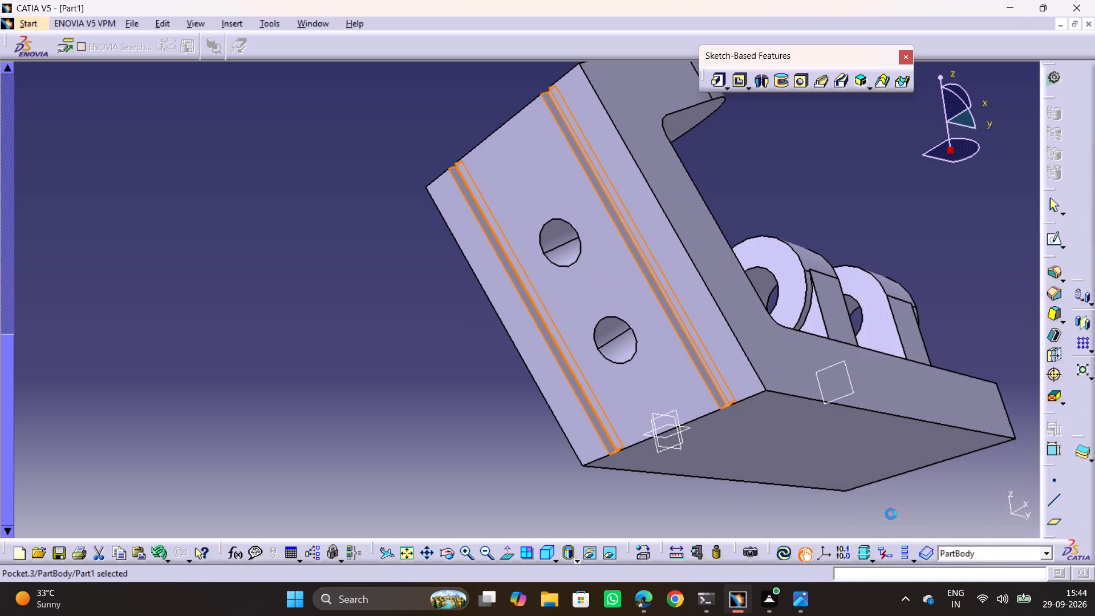
left_click(397, 331)
Inspect the grooves on the upright and examine drawing 23.png for the upright's remaining features.
scroll(679, 430, "down", 1)
middle_click_drag(680, 430, 687, 432)
left_click_drag(680, 430, 687, 432)
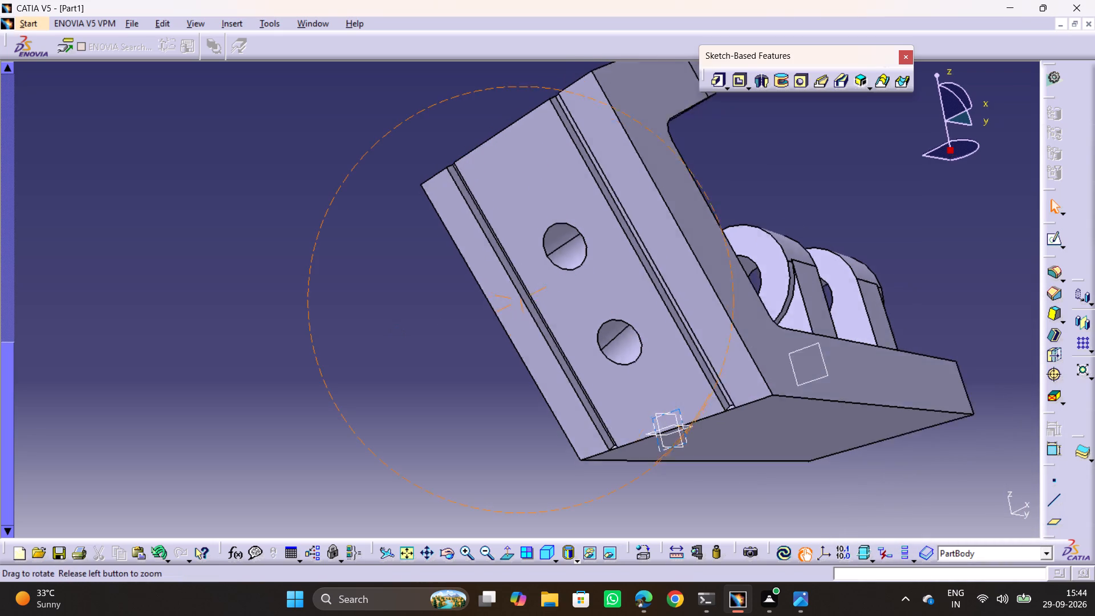
left_click_drag(687, 432, 847, 423)
middle_click_drag(687, 432, 847, 423)
middle_click_drag(524, 239, 610, 363)
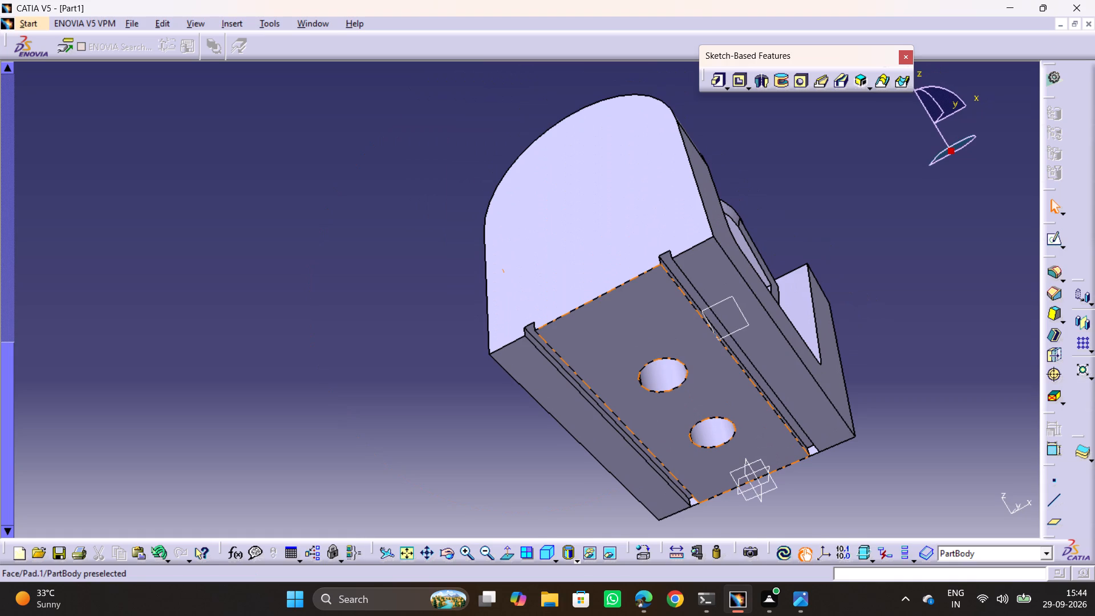
key("alt+Tab")
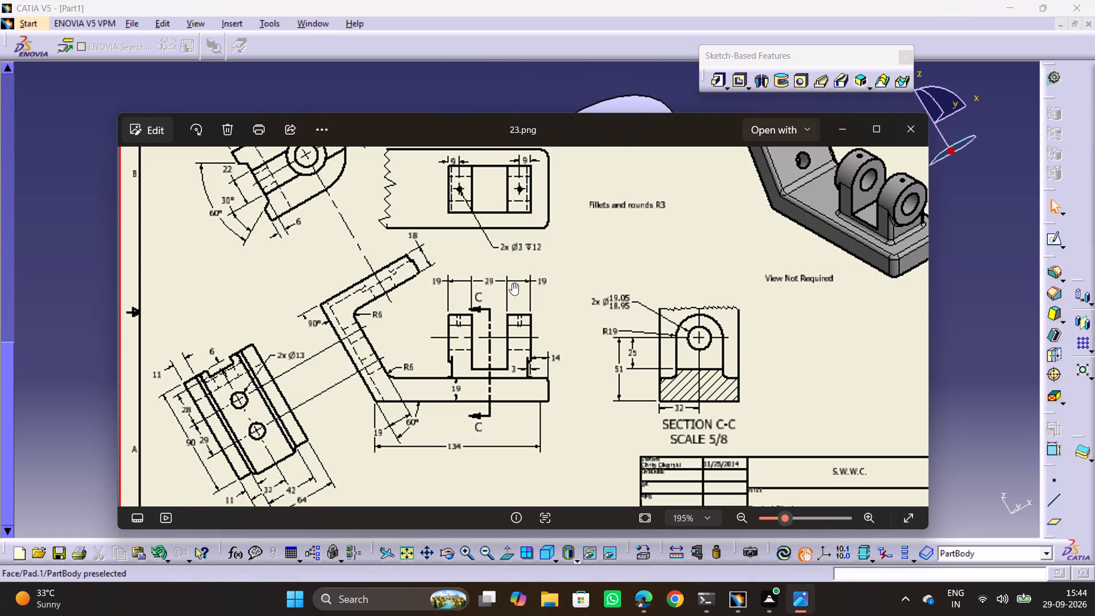
key("alt+Tab")
key("alt+Tab")
middle_click_drag(366, 241, 367, 250)
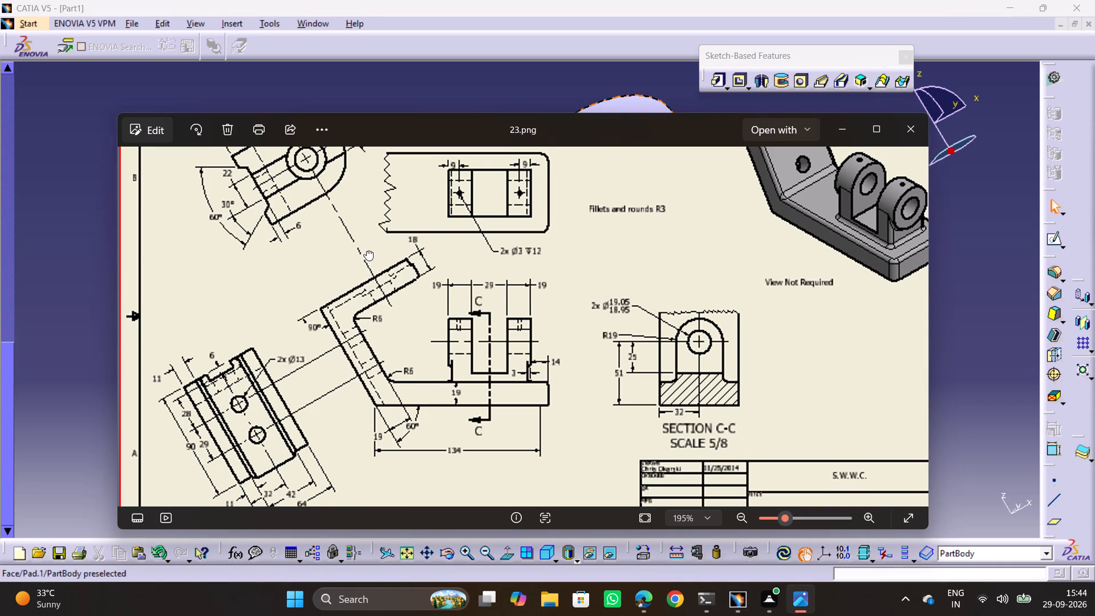
middle_click_drag(367, 250, 403, 310)
key("alt+Tab")
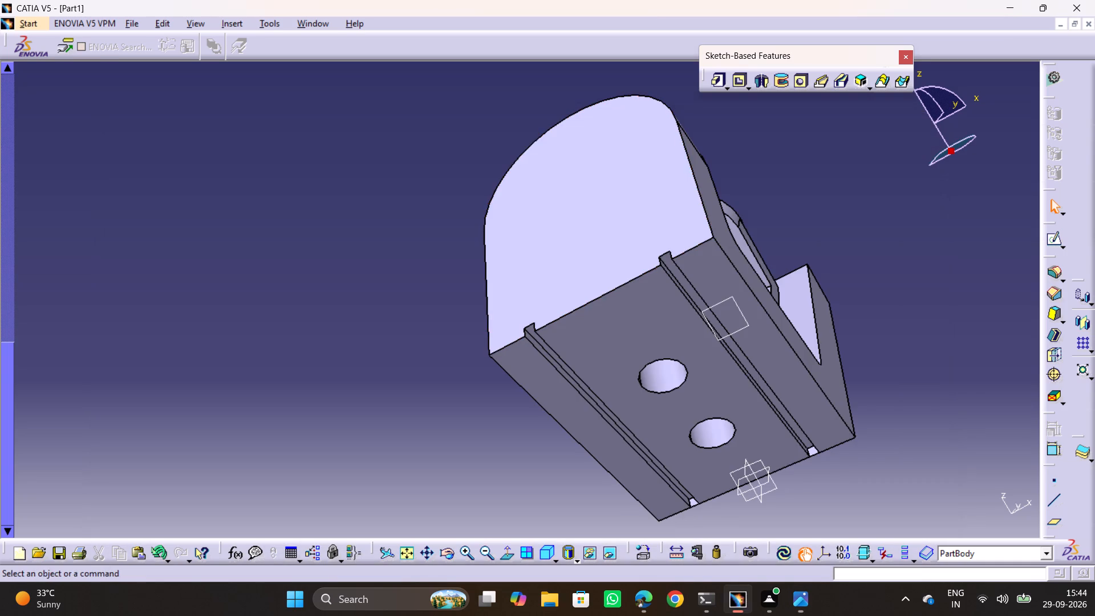
Start a sketch on the face between the grooves and draw a centered rectangle about 21 by 9 mm on the vertical axis near the top edge.
left_click(593, 319)
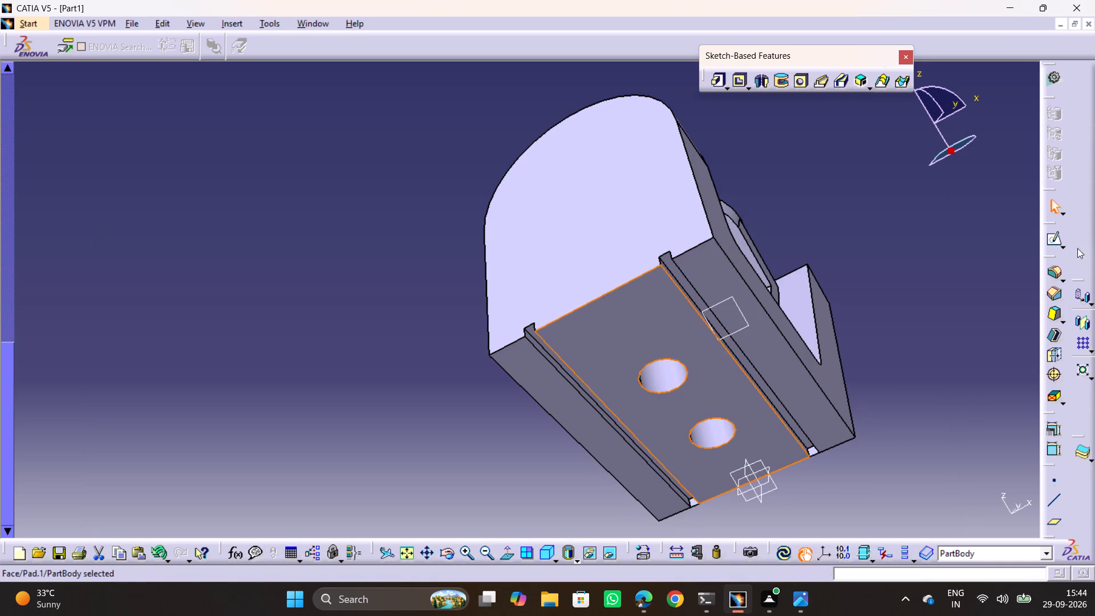
left_click(1052, 240)
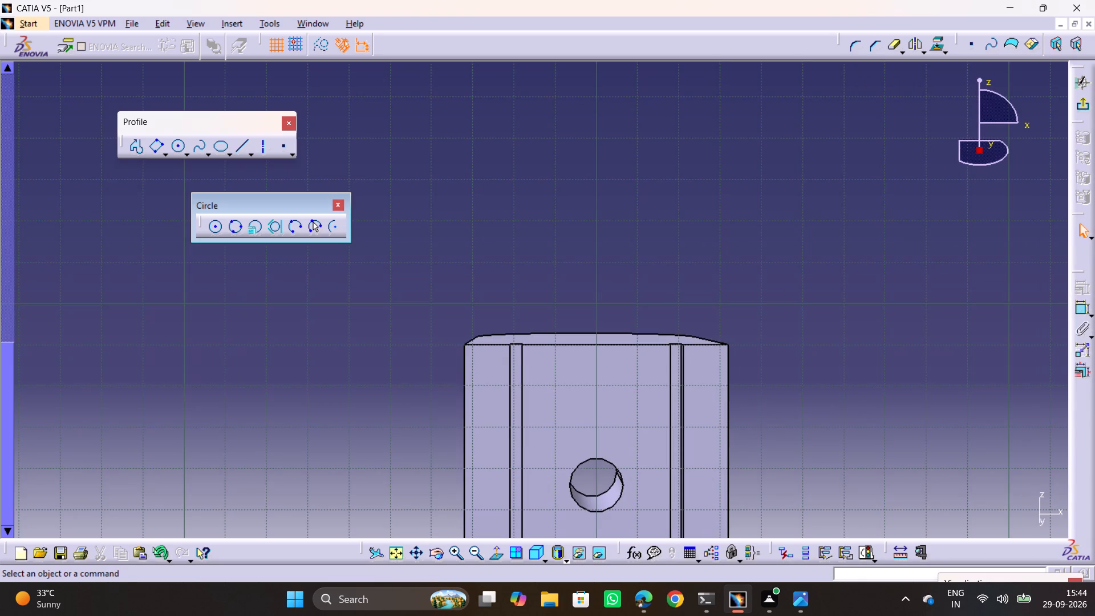
middle_click_drag(697, 344, 708, 246, "ctrl")
middle_click_drag(695, 343, 658, 172)
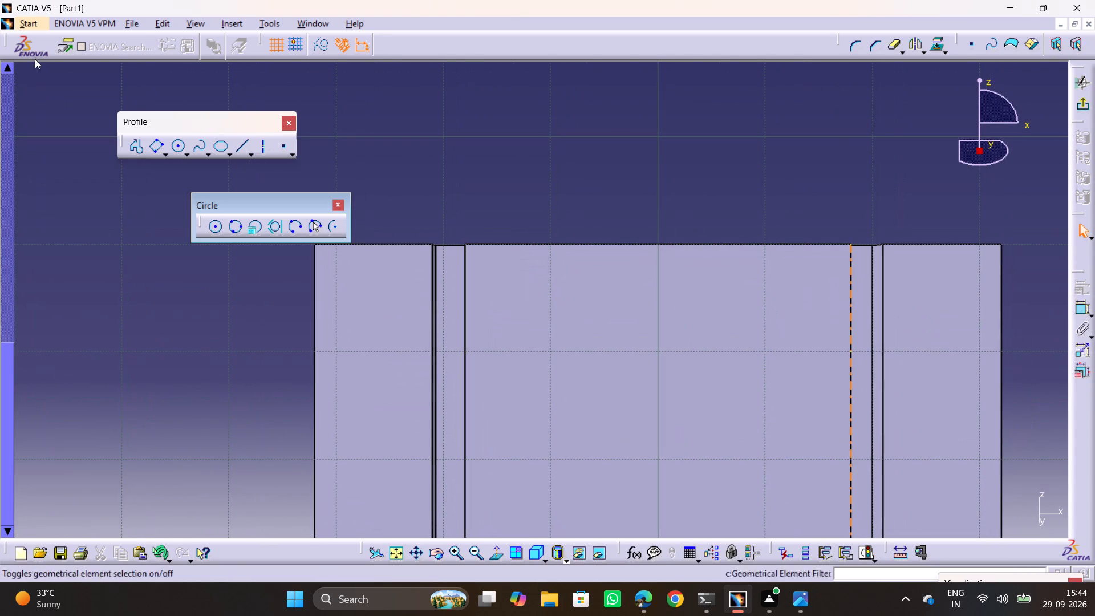
left_click(168, 155)
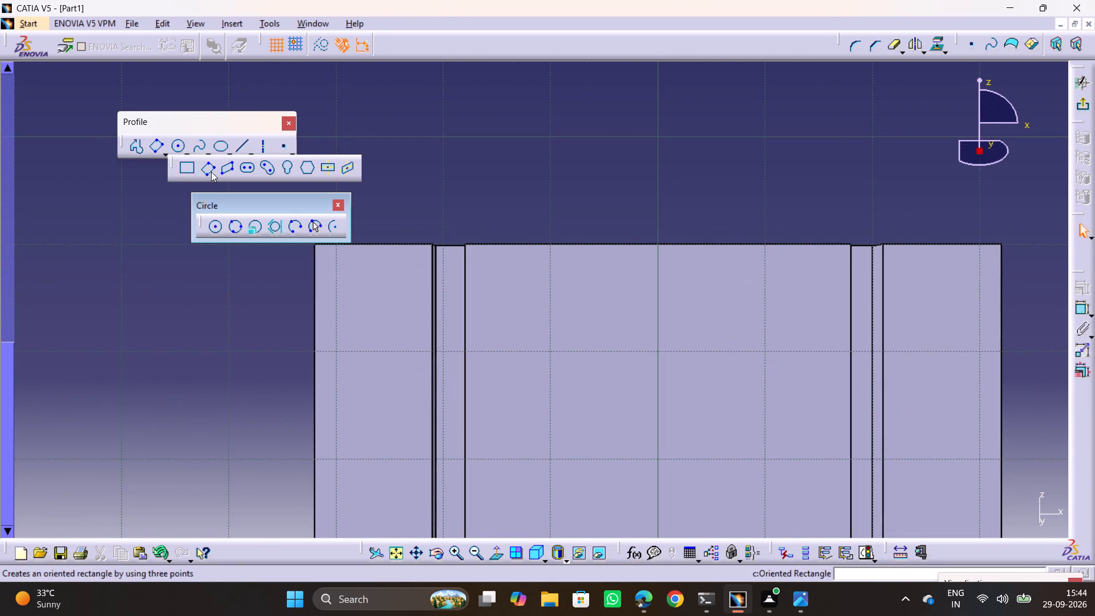
left_click(321, 169)
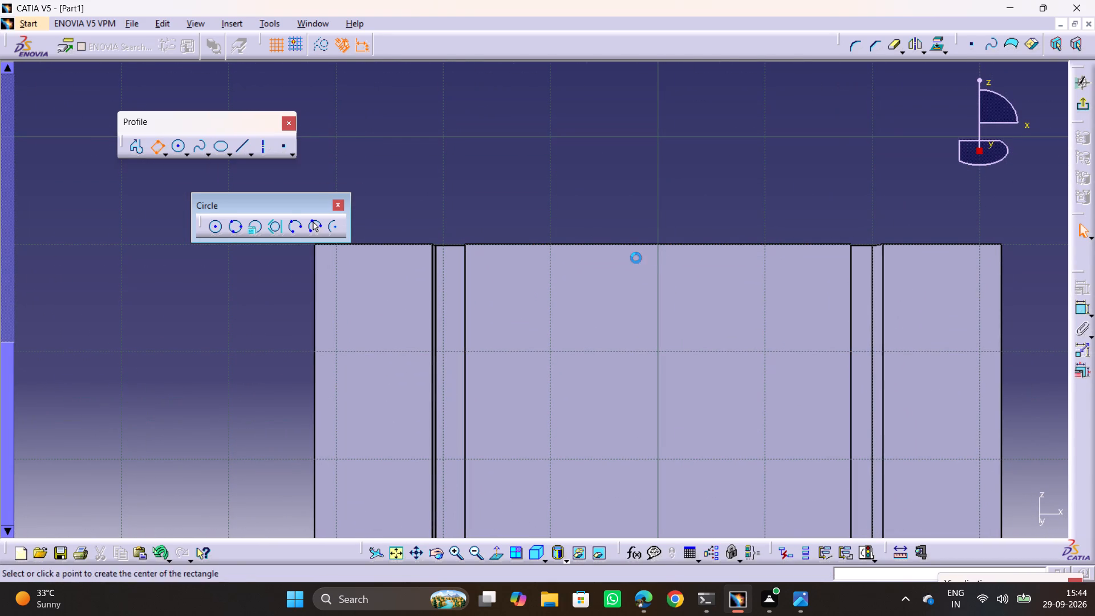
left_click(660, 255)
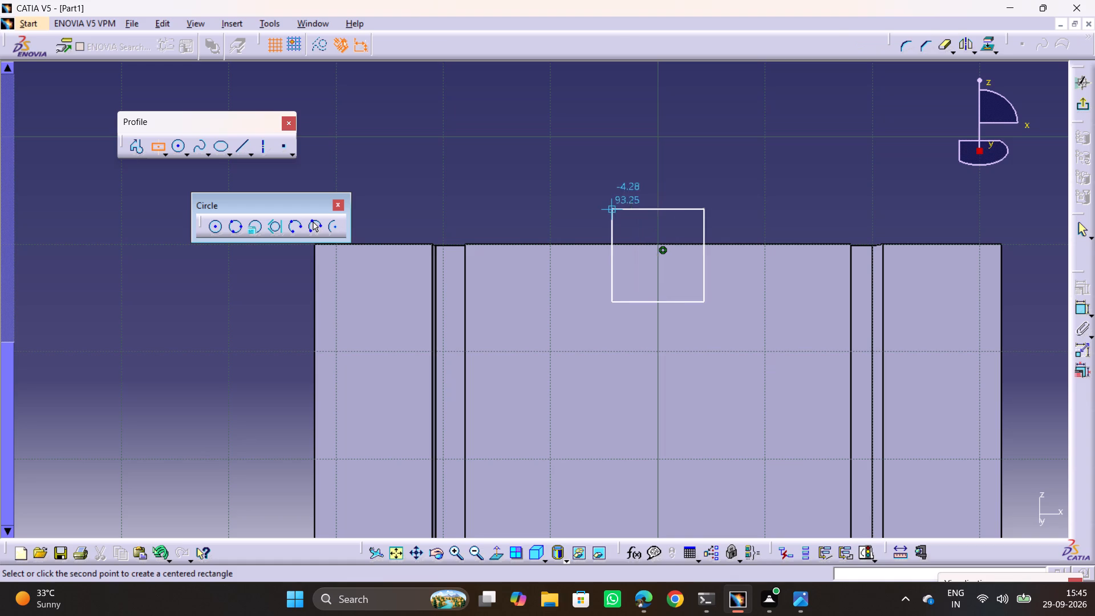
left_click(545, 208)
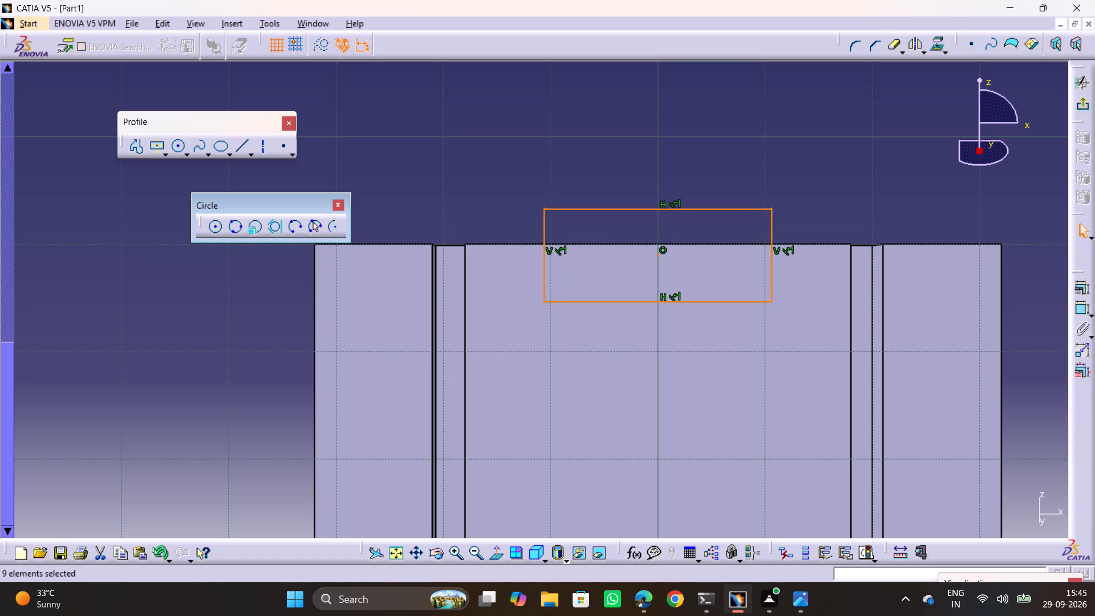
left_click(1033, 321)
Dimension the rectangle's height and set it to 6 mm.
left_click(1075, 311)
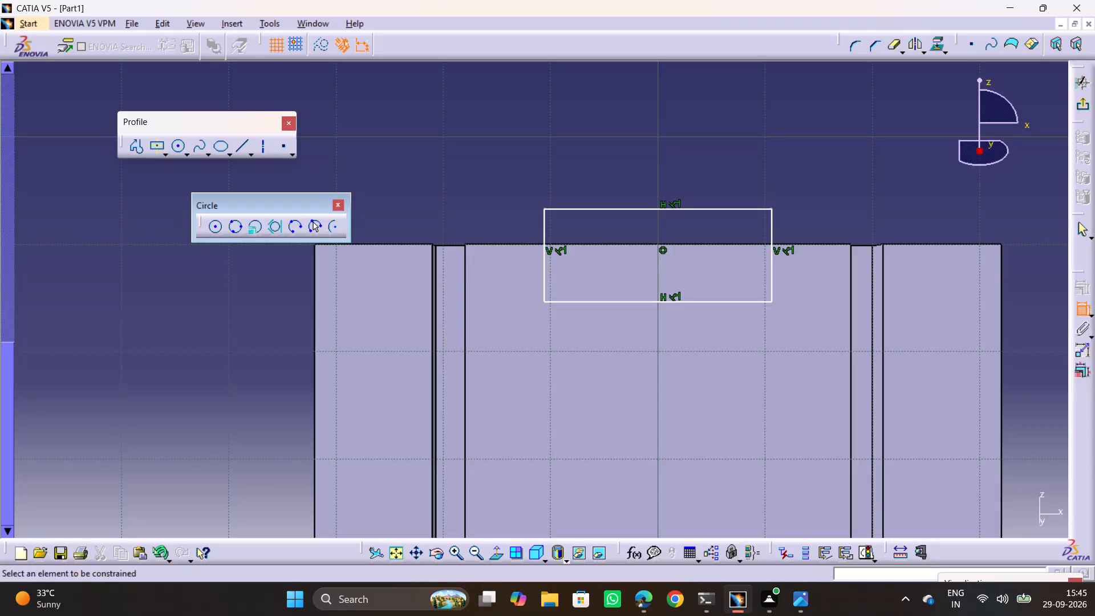
left_click(773, 232)
left_click(827, 226)
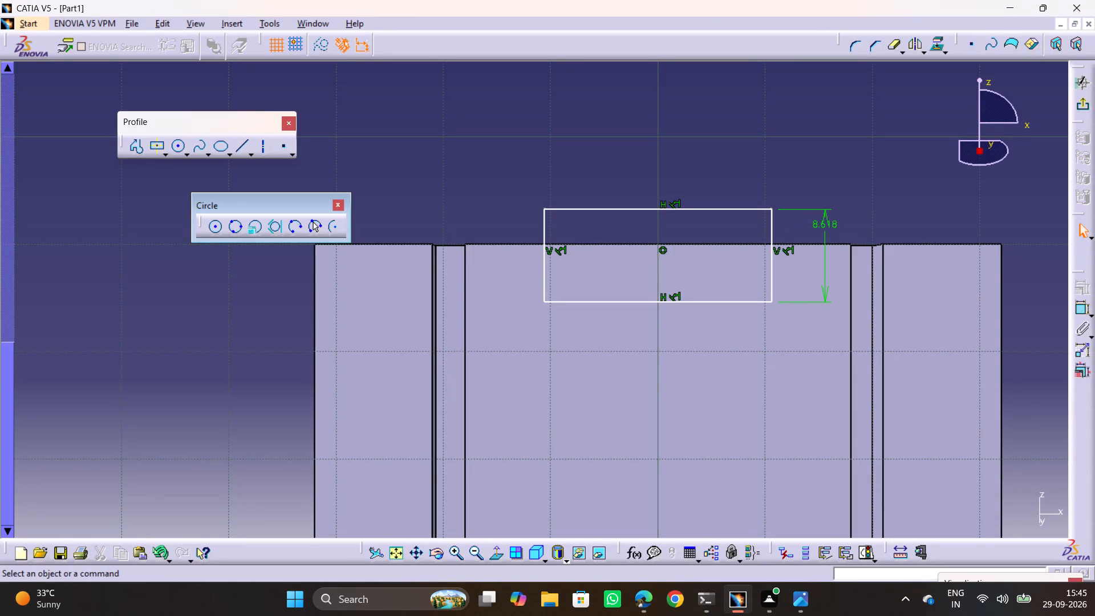
double_click(829, 224)
key("6")
key("Return")
left_click(798, 172)
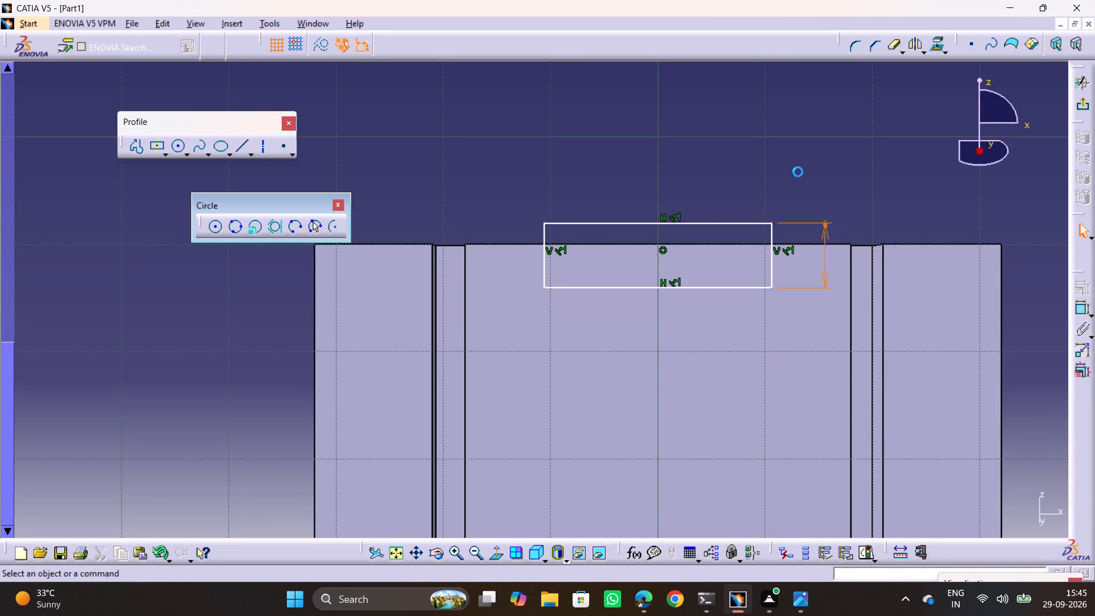
Make the rectangle's top side coincident with the upright's top edge.
left_click(710, 221)
left_click(707, 246, "ctrl")
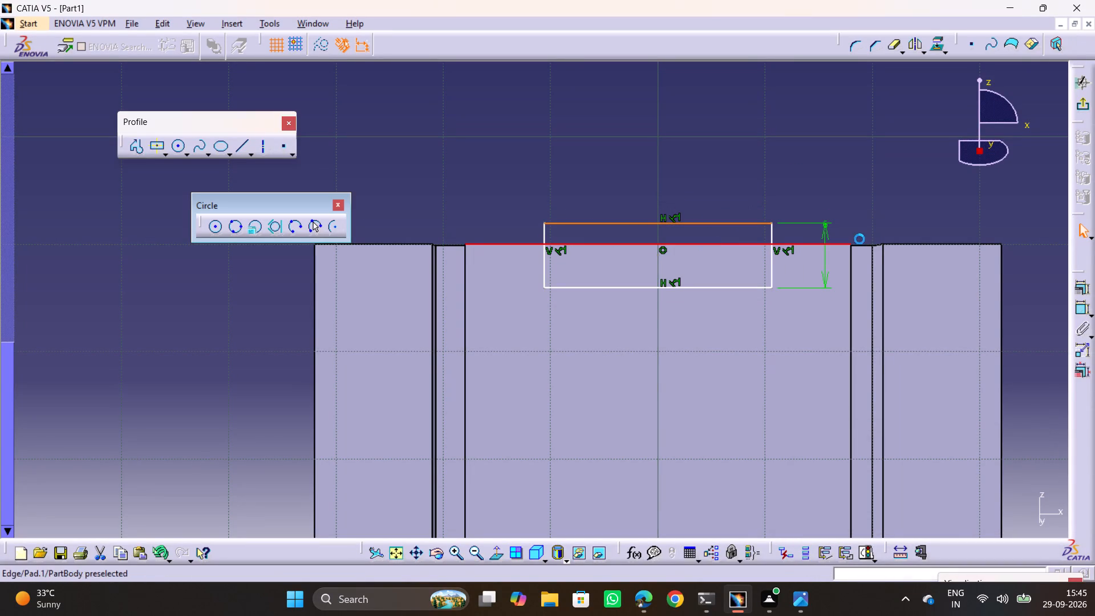
left_click(1089, 295)
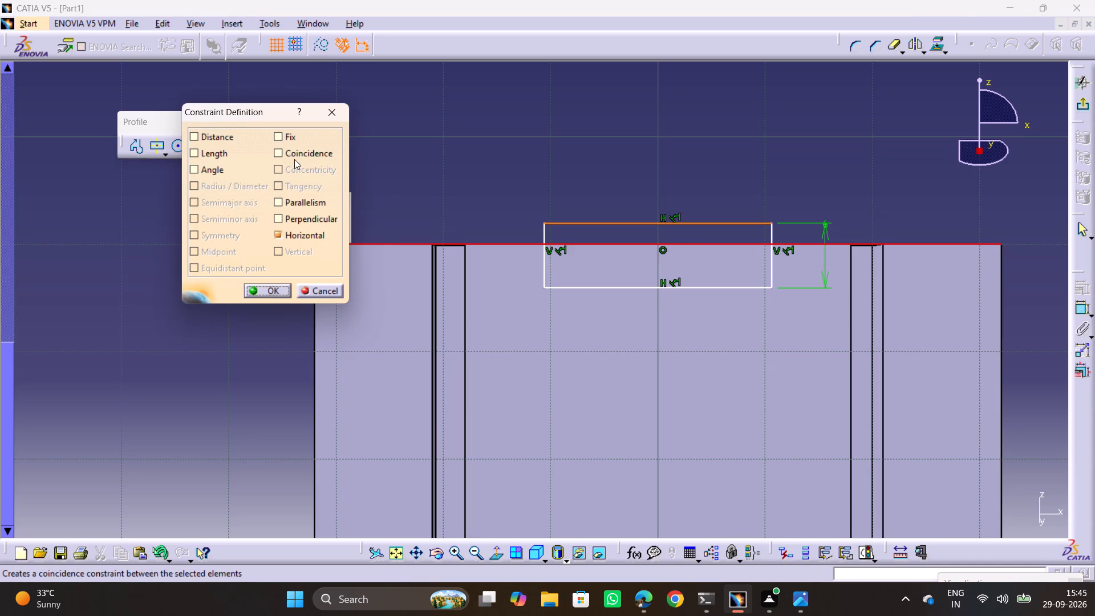
left_click(293, 157)
left_click(267, 293)
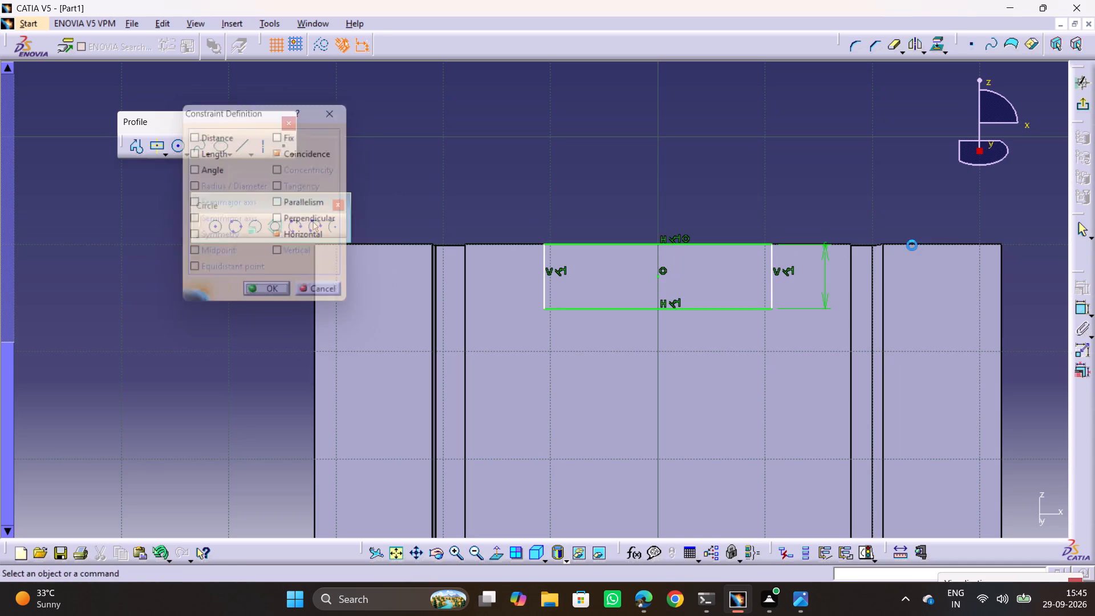
Dimension the rectangle's width, set it to 22 mm, and exit the sketch.
left_click(1077, 315)
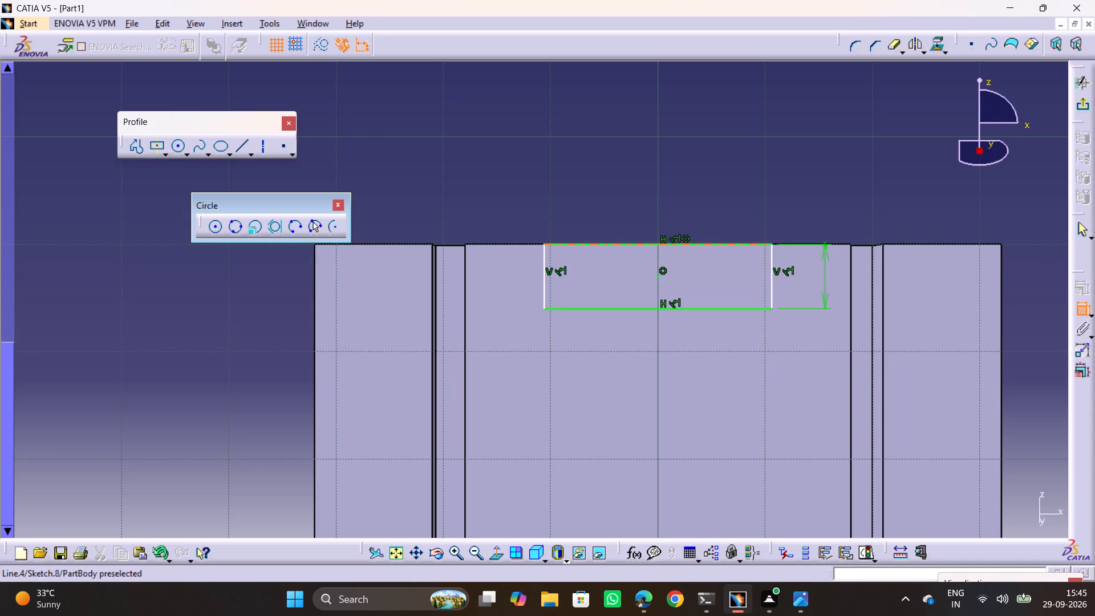
left_click(728, 244)
left_click(656, 218)
double_click(656, 214)
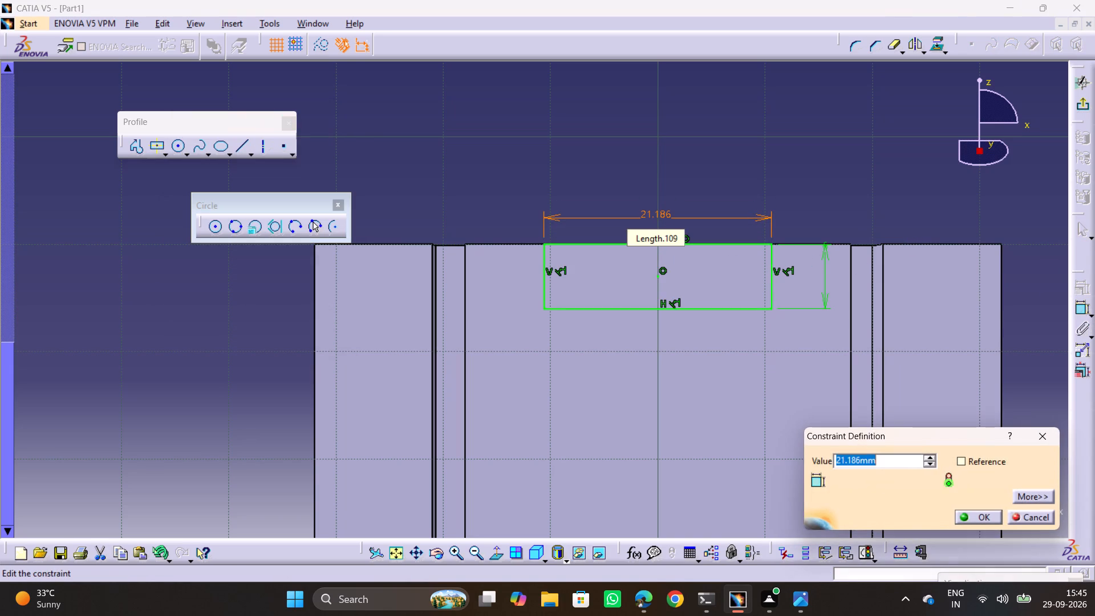
type("22")
key("Return")
left_click(751, 160)
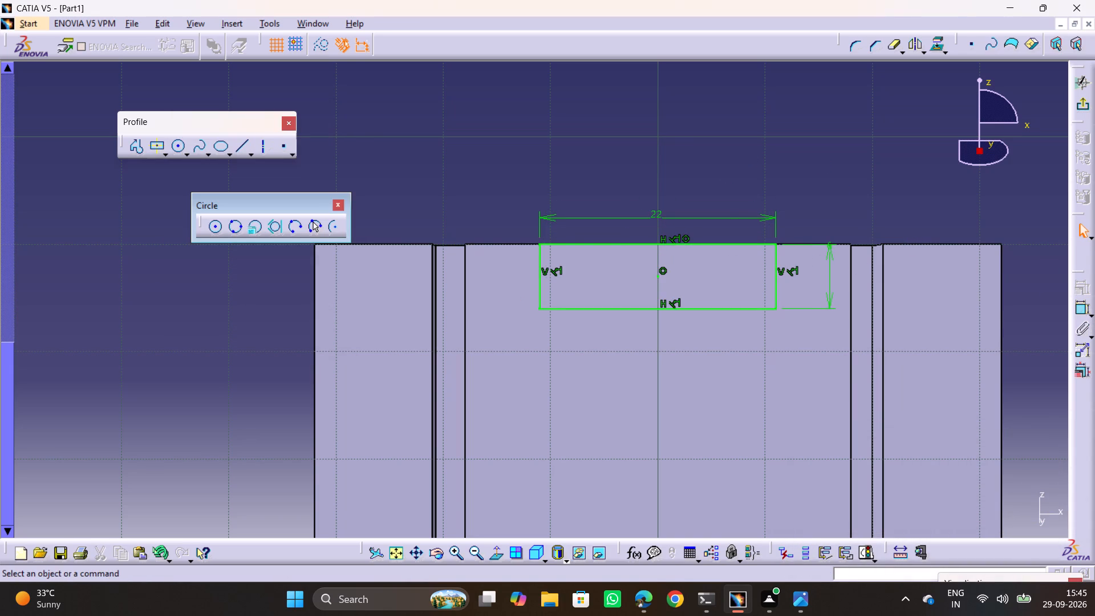
middle_click_drag(720, 184, 712, 277)
left_click_drag(720, 184, 717, 275)
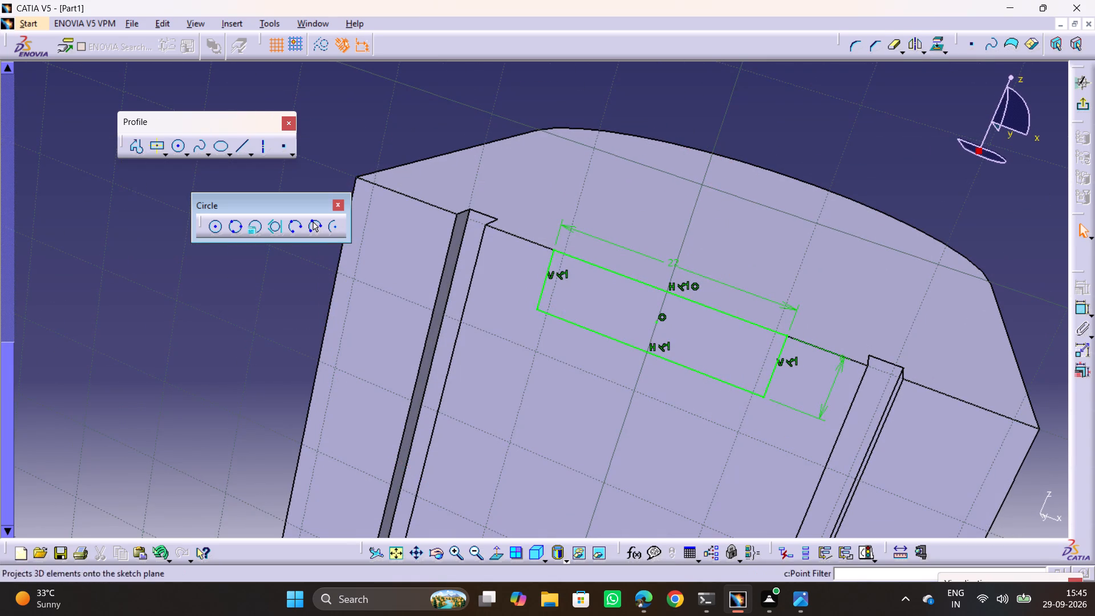
left_click(1079, 106)
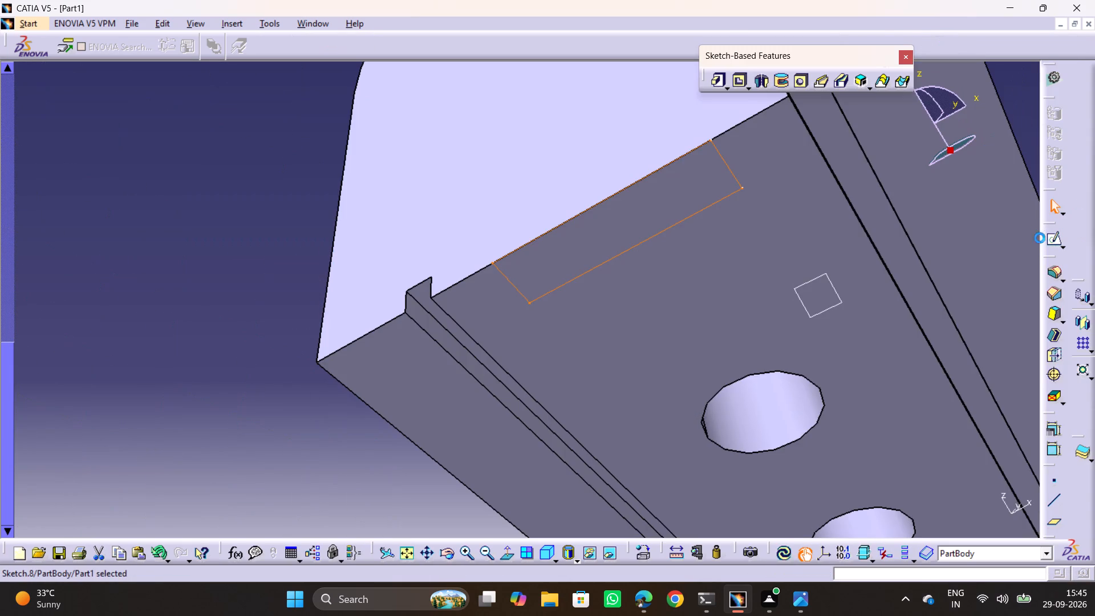
middle_click_drag(713, 245, 817, 406)
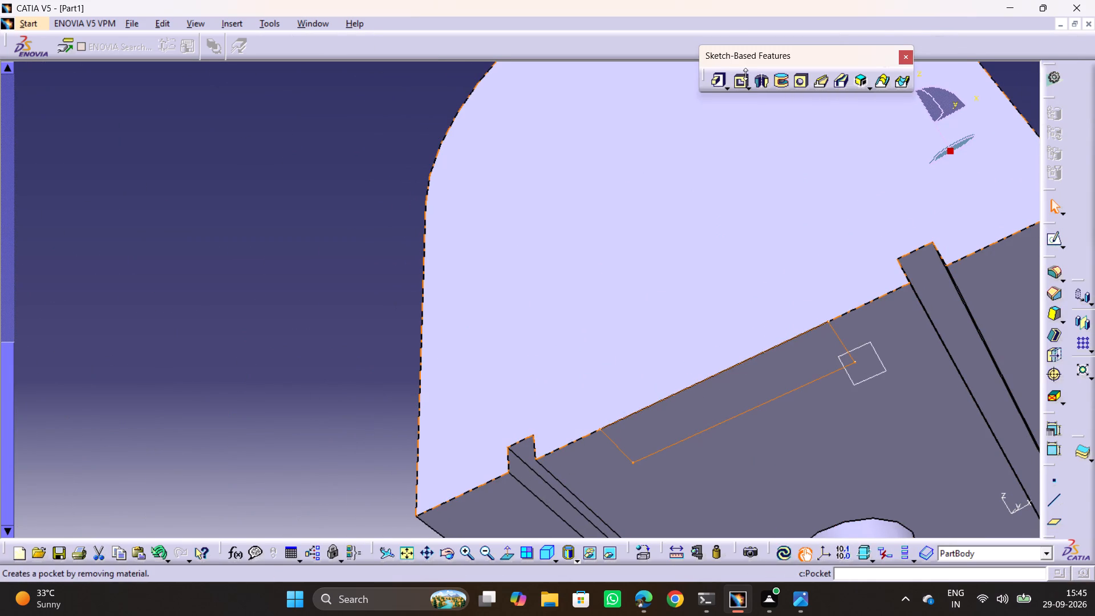
Pocket the 22 by 6 mm notch sketch with the Up to last limit so it cuts a channel along the rounded flange.
left_click(742, 84)
middle_click_drag(716, 198, 718, 228, "ctrl")
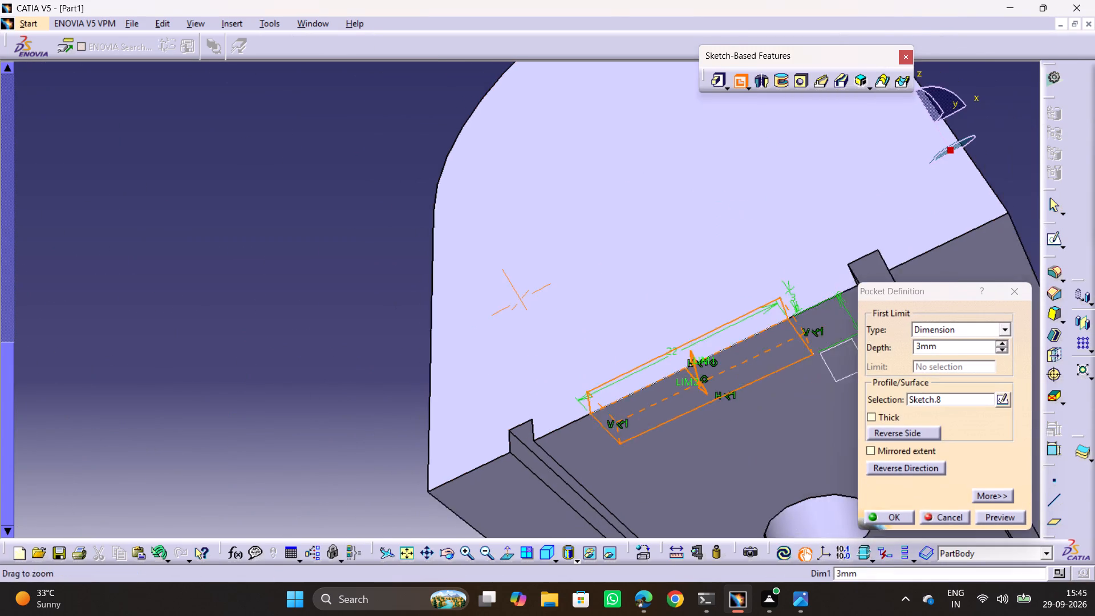
middle_click_drag(718, 228, 733, 290, "ctrl")
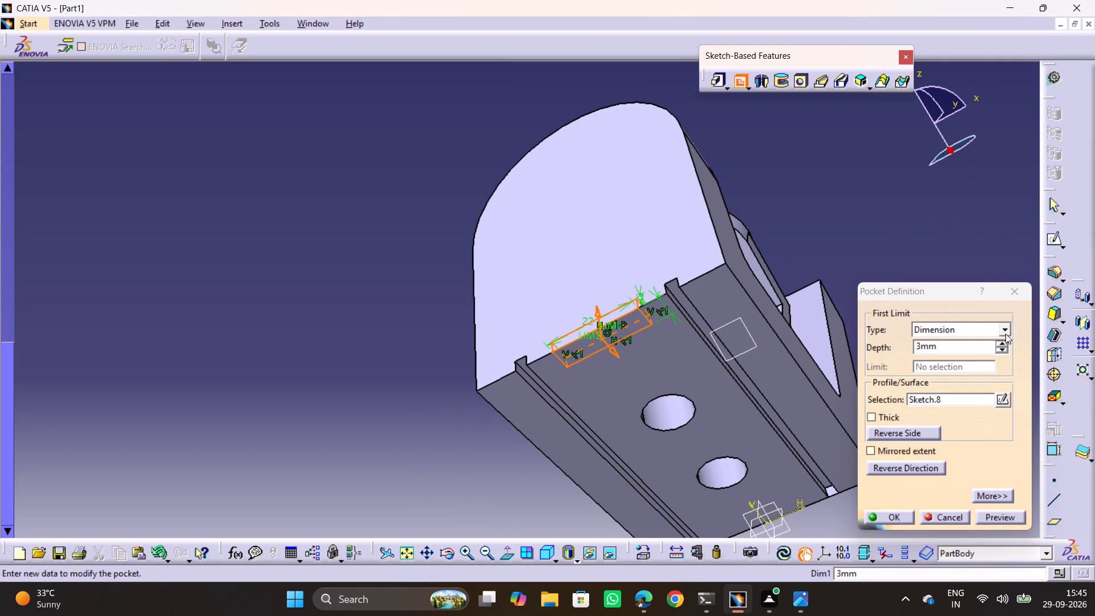
left_click(1005, 331)
left_click(952, 364)
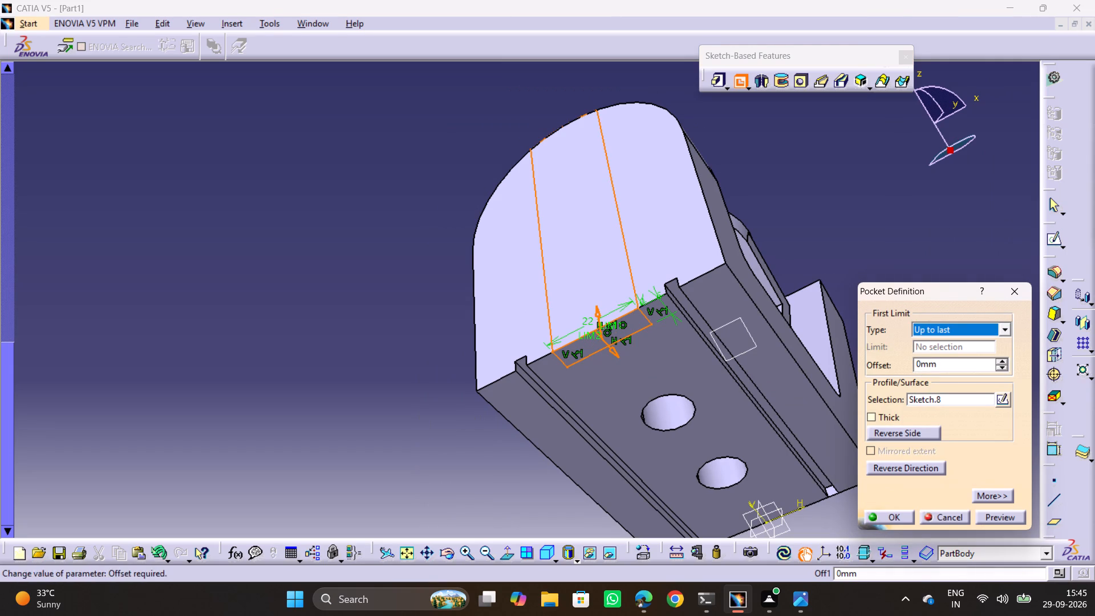
left_click(891, 514)
left_click(217, 345)
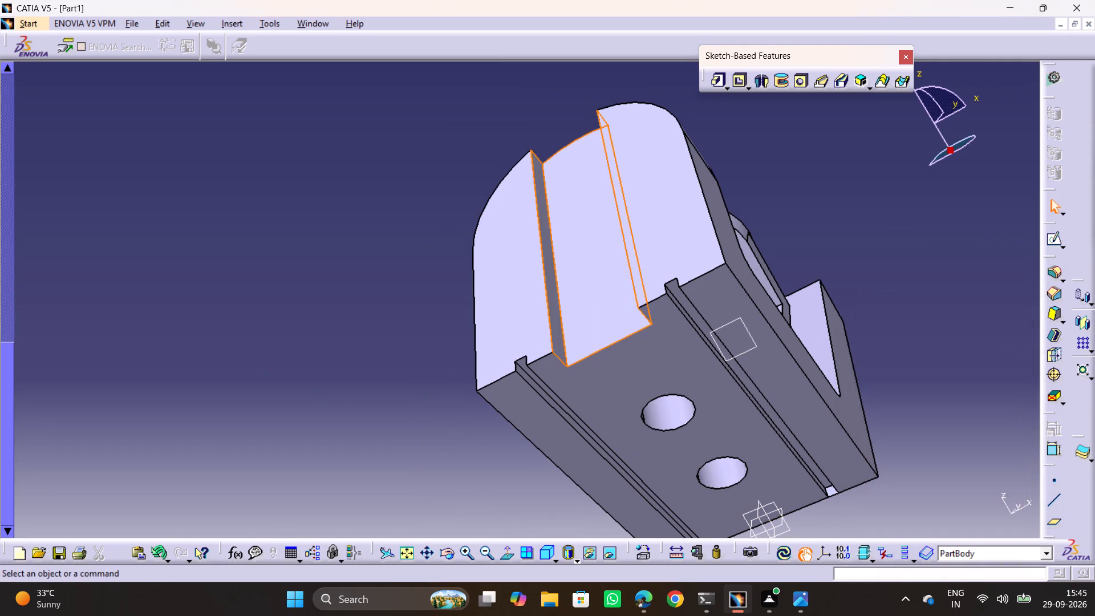
Examine drawing 23.png for the dimensions of the rounded flange's counterbored hole.
key("alt+Tab")
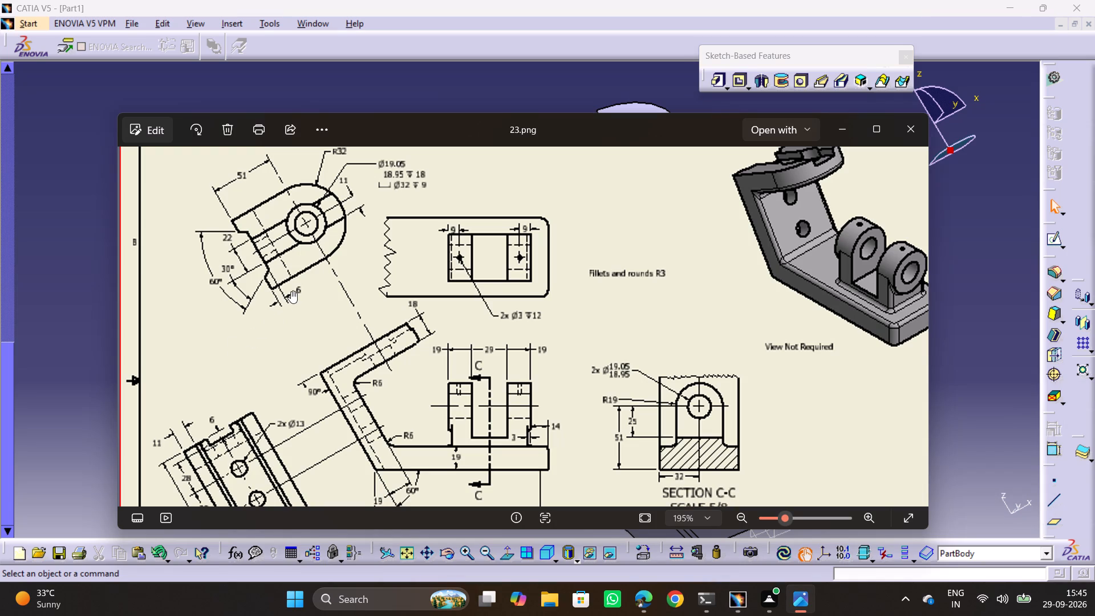
middle_click_drag(849, 224, 862, 286)
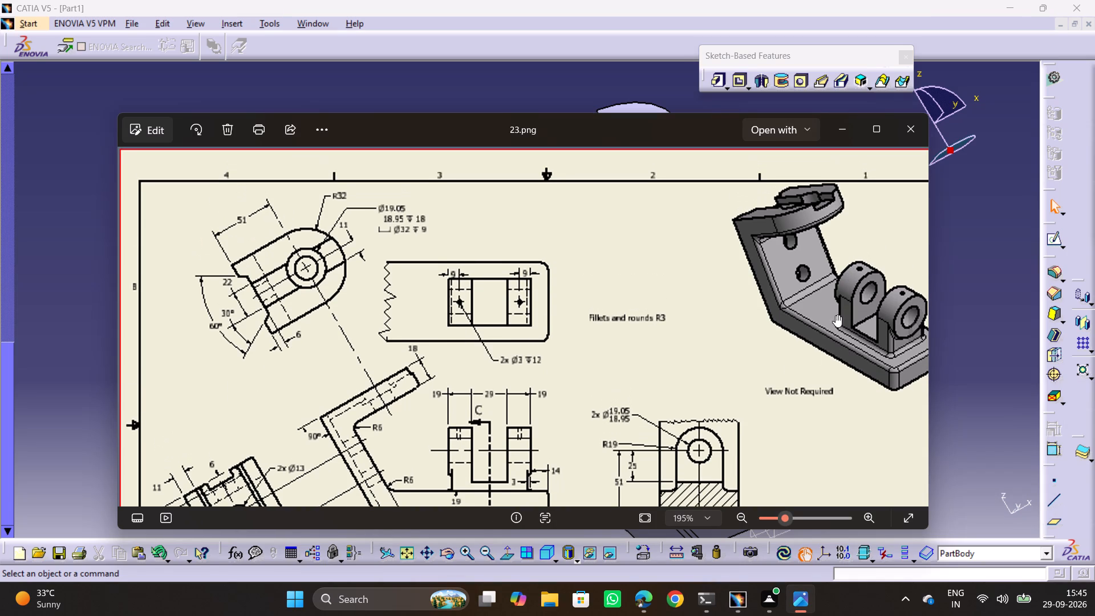
middle_click_drag(786, 362, 825, 255)
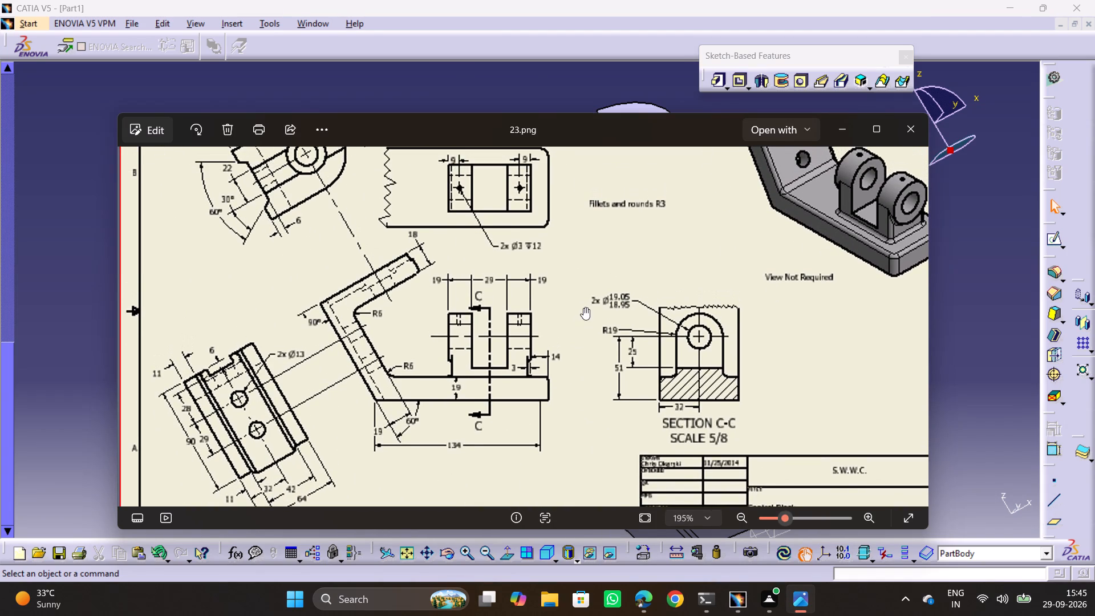
middle_click_drag(581, 307, 709, 410)
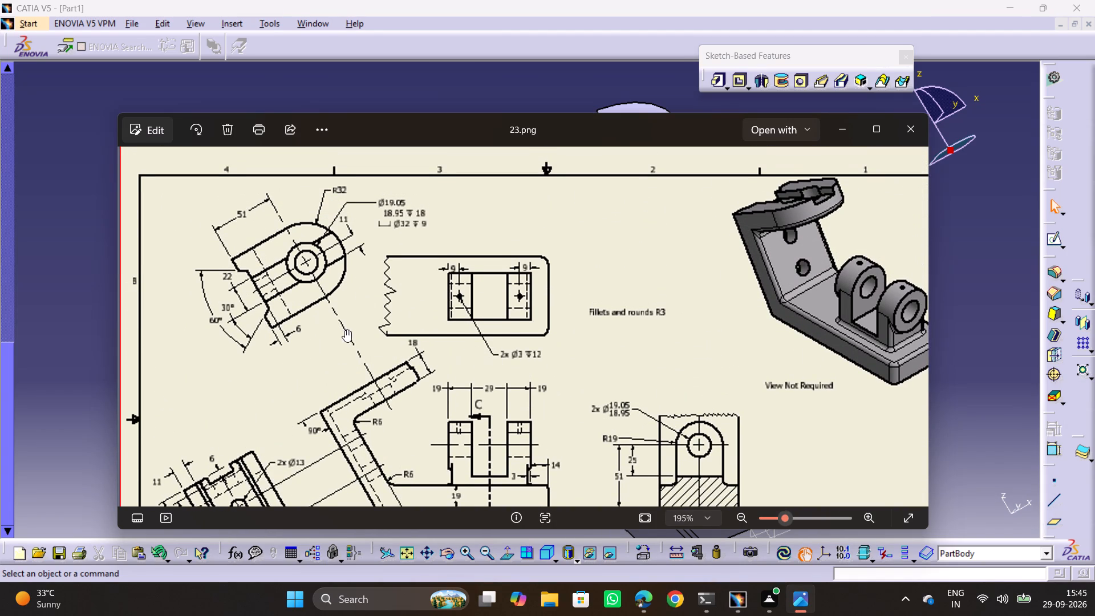
middle_click_drag(345, 330, 371, 359)
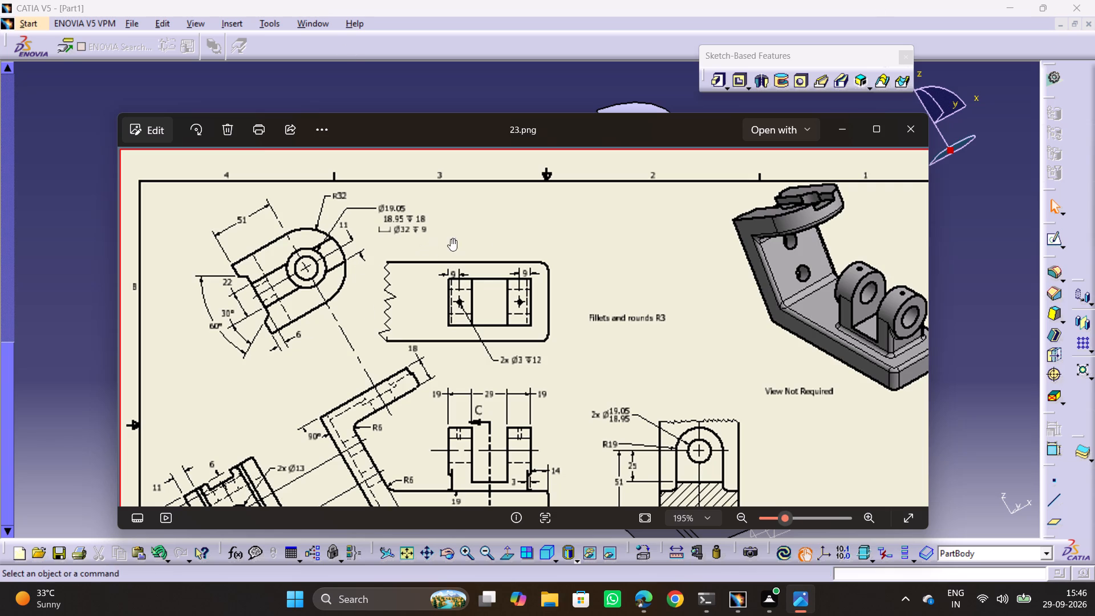
key("alt+Tab")
Start a sketch on the rounded flange's outer face beside the channel and draw a circle of about 6 mm radius within the channel.
left_click(628, 170)
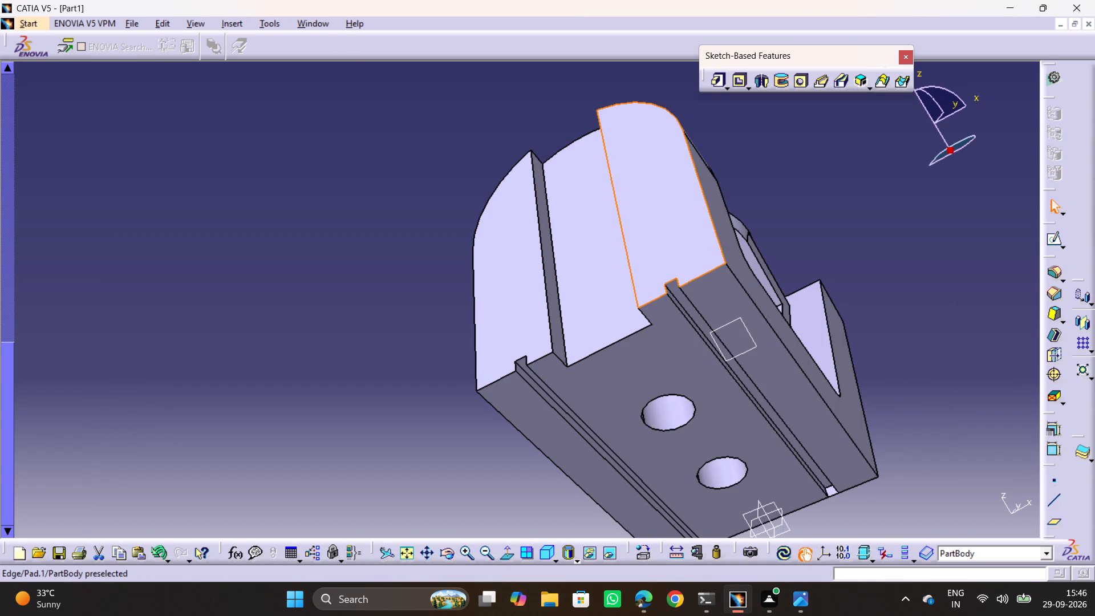
left_click(1052, 239)
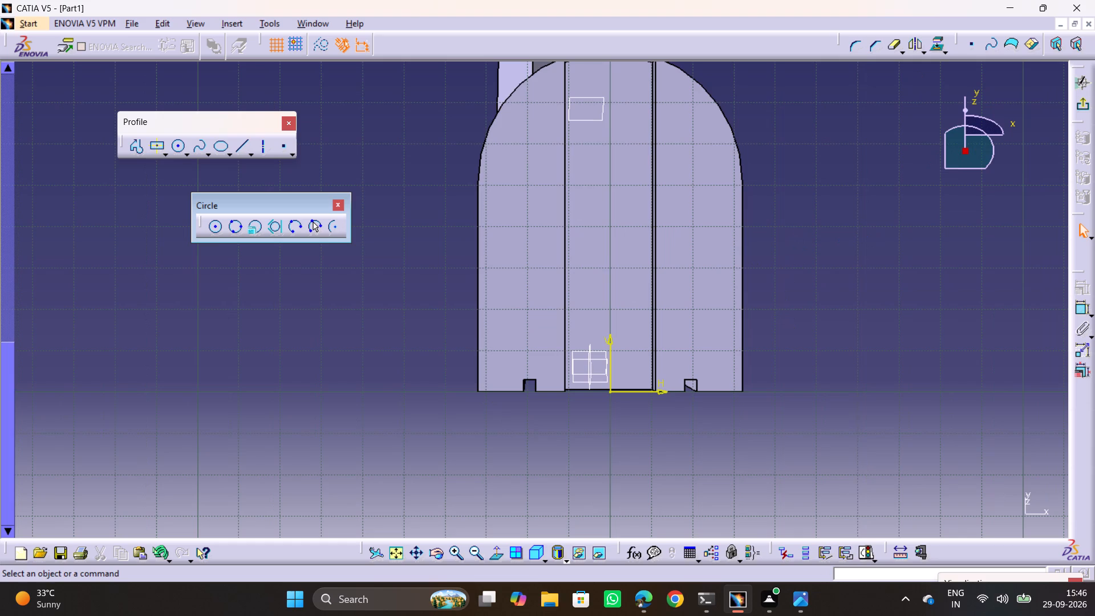
middle_click_drag(740, 233, 746, 182, "ctrl")
middle_click_drag(687, 206, 690, 506)
middle_click_drag(650, 482, 620, 218)
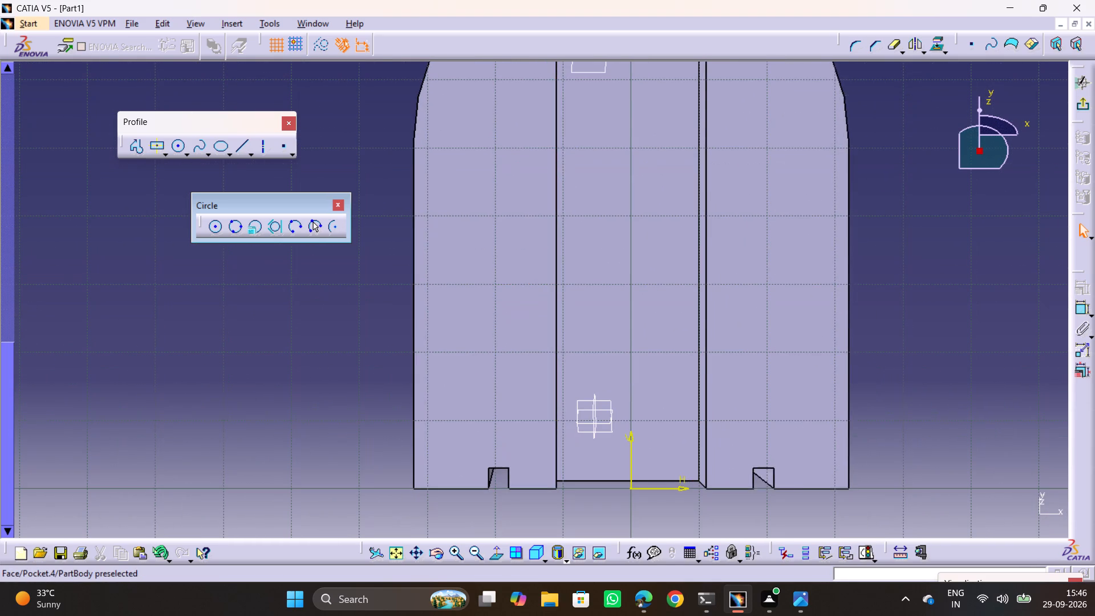
middle_click_drag(813, 219, 813, 275, "shift")
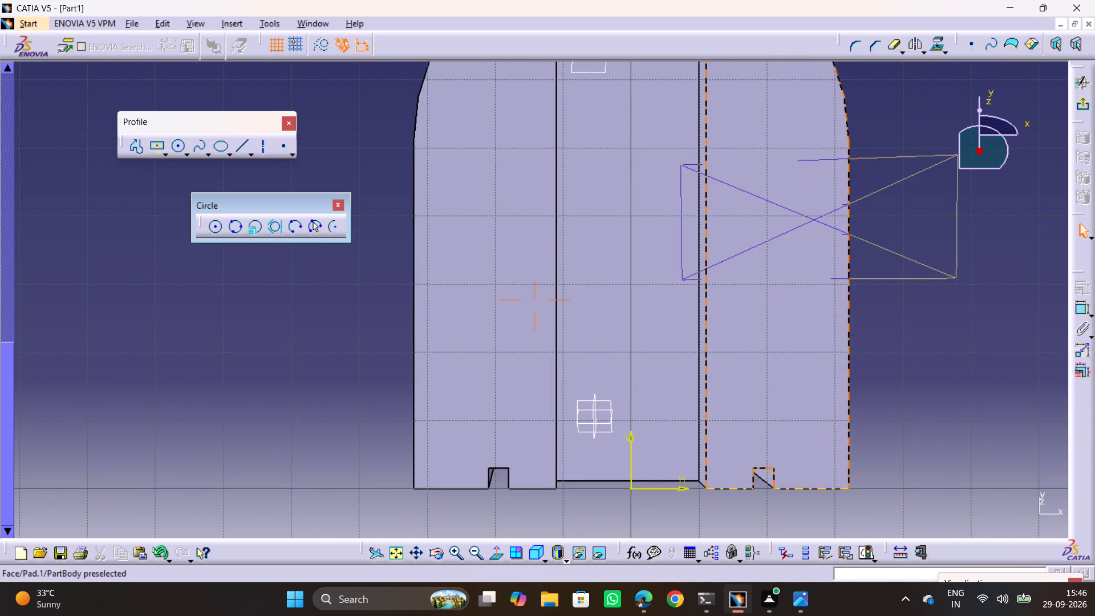
middle_click_drag(813, 275, 811, 271, "shift")
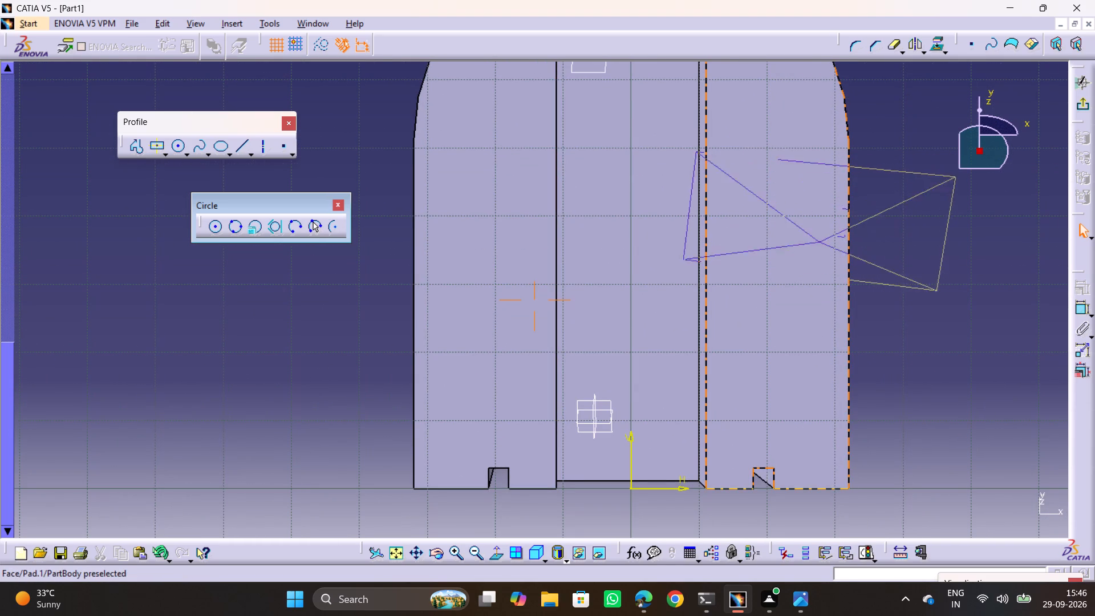
middle_click_drag(811, 271, 808, 268, "shift")
middle_click_drag(709, 186, 747, 378, "ctrl")
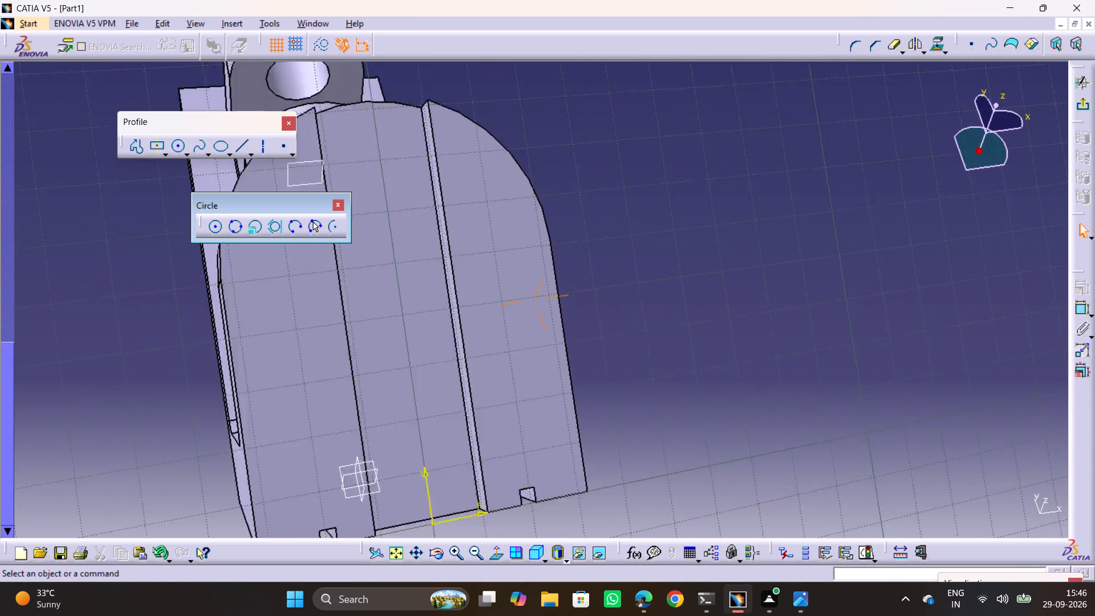
middle_click_drag(747, 378, 746, 393, "ctrl")
scroll(588, 363, "down", 1)
middle_click_drag(586, 363, 491, 355)
left_click_drag(585, 363, 489, 355)
middle_click_drag(584, 275, 659, 323, "ctrl")
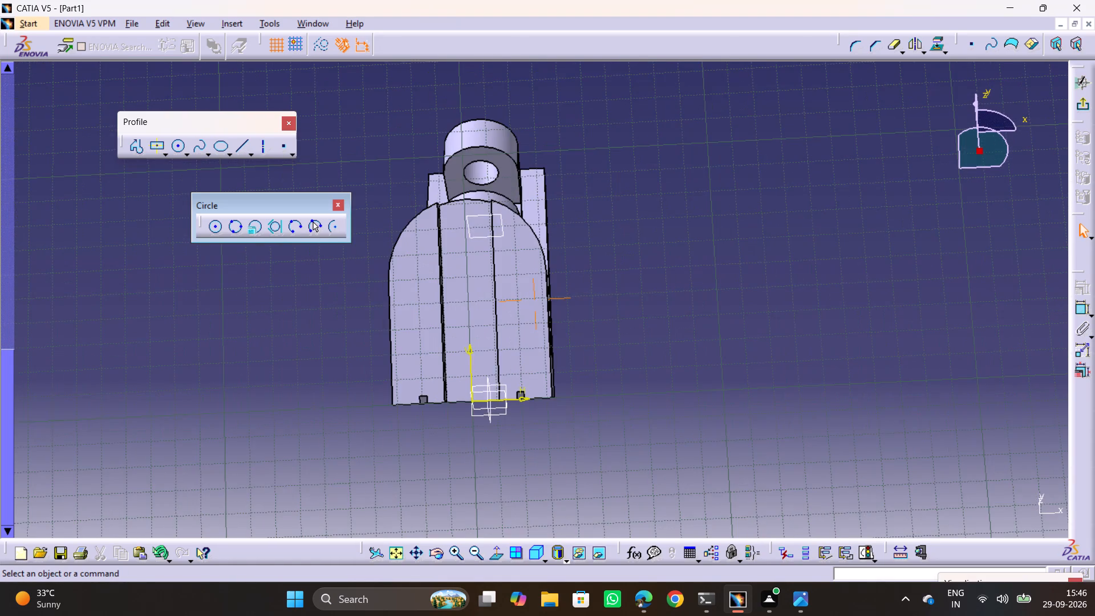
left_click(502, 548)
middle_click_drag(395, 301, 403, 187, "ctrl")
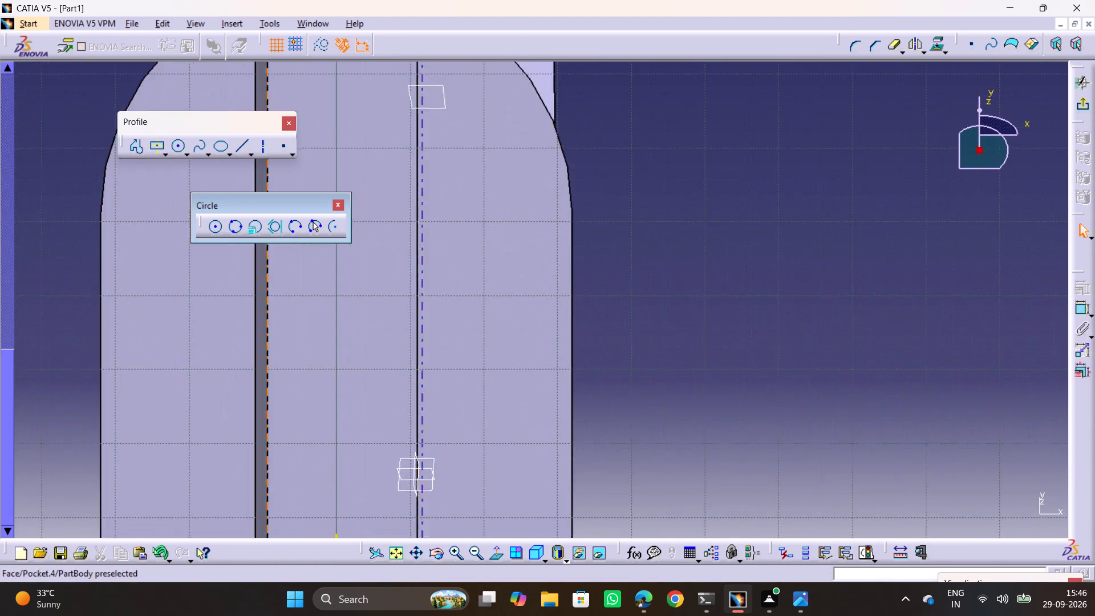
middle_click_drag(521, 204, 714, 327)
left_click(675, 400)
left_click(901, 329)
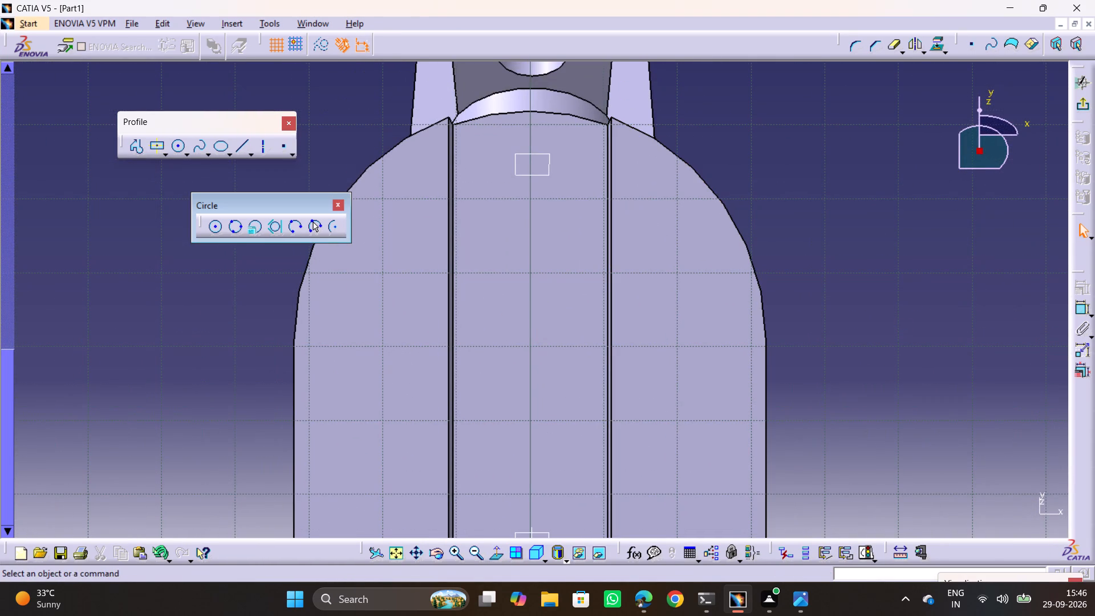
left_click(209, 229)
left_click(516, 372)
left_click(518, 329)
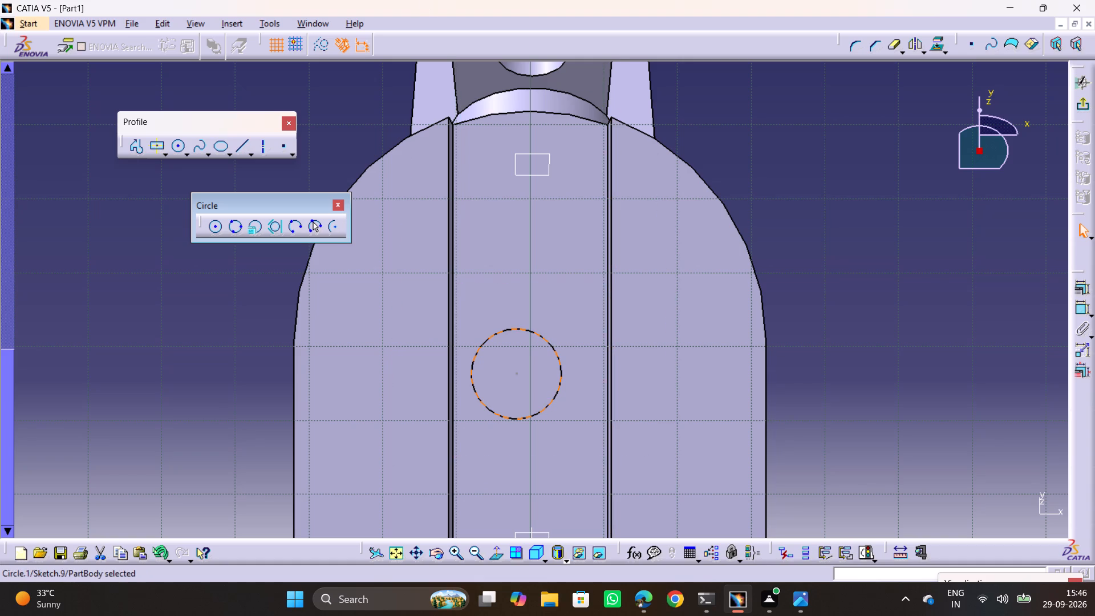
Constrain the circle to be concentric with the flange's rounded end edge.
left_click(716, 198, "ctrl")
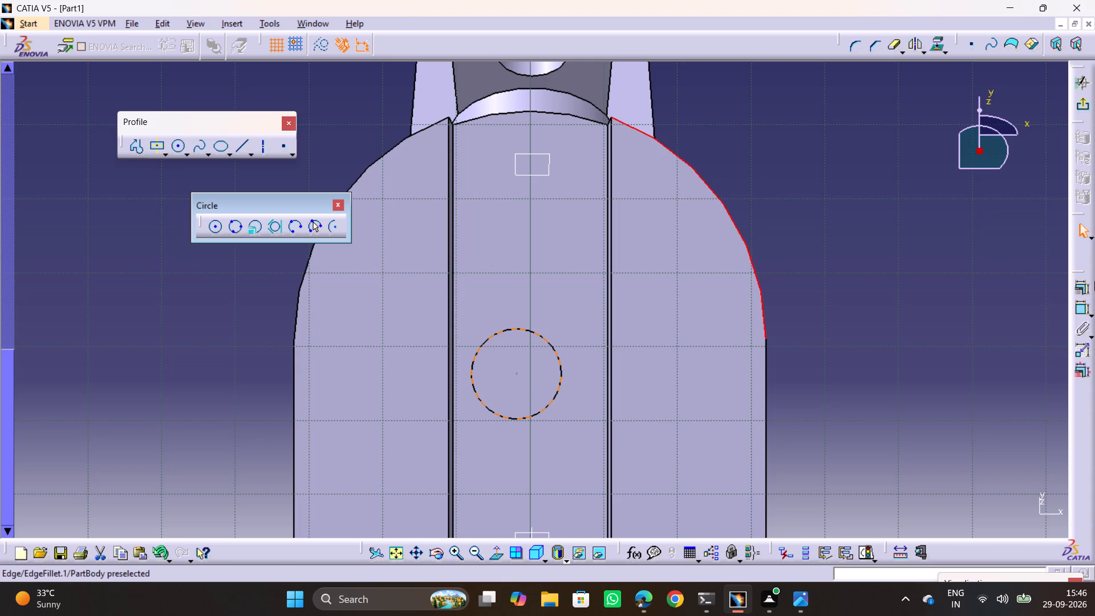
left_click(1086, 293)
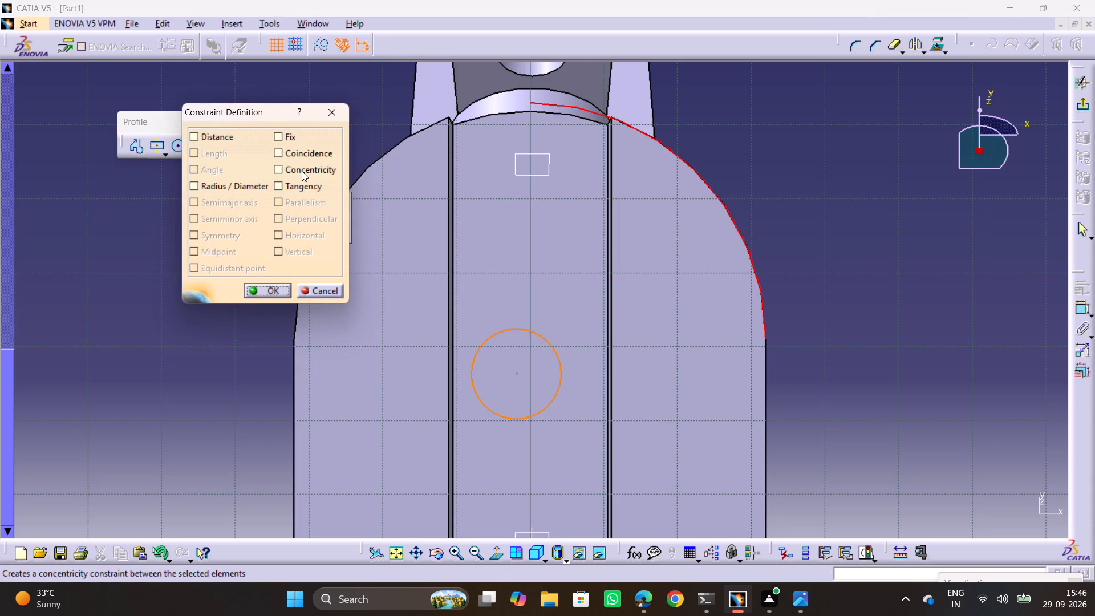
left_click(302, 171)
left_click_drag(275, 285, 268, 291)
Dimension the circle's radius, set it to 16 mm, and exit the sketch.
left_click(1076, 305)
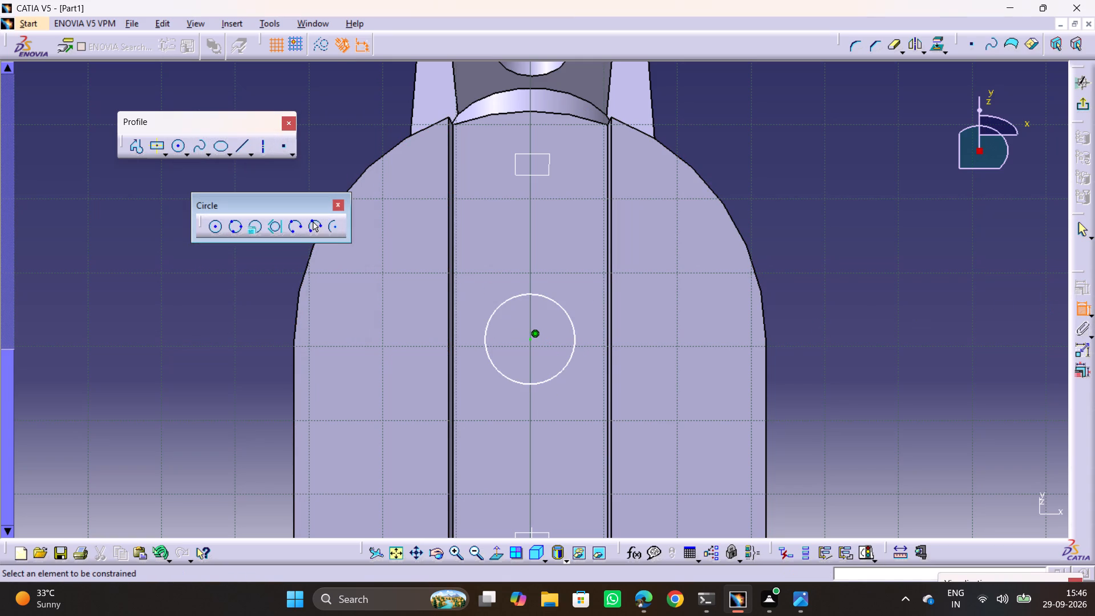
left_click(574, 354)
left_click(571, 357)
left_click_drag(769, 343, 798, 341)
left_click_drag(805, 341, 810, 339)
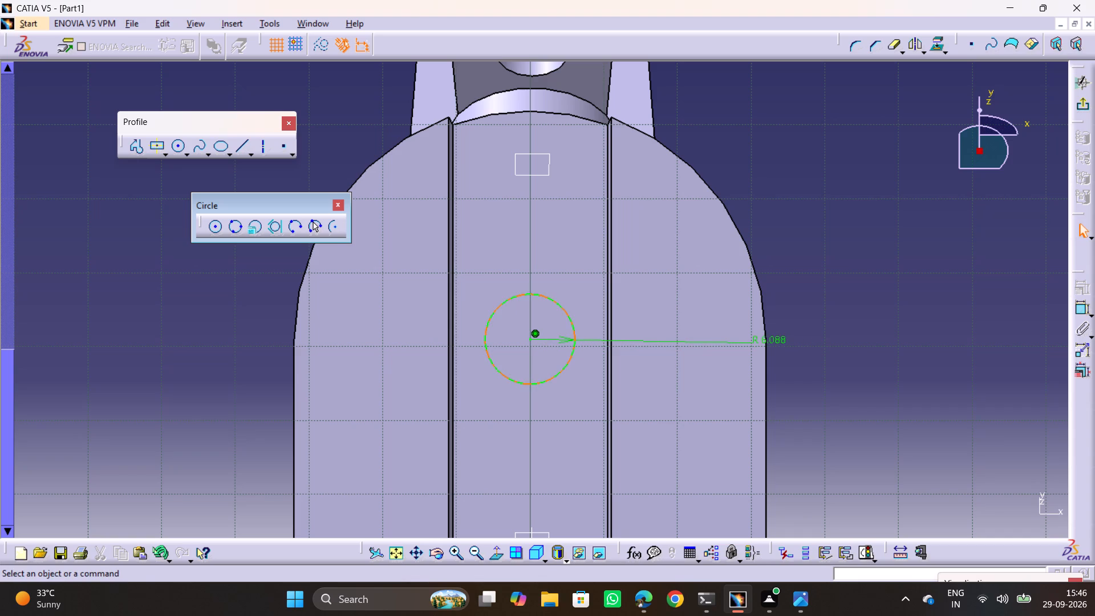
left_click_drag(766, 339, 828, 347)
left_click(830, 339)
double_click(830, 339)
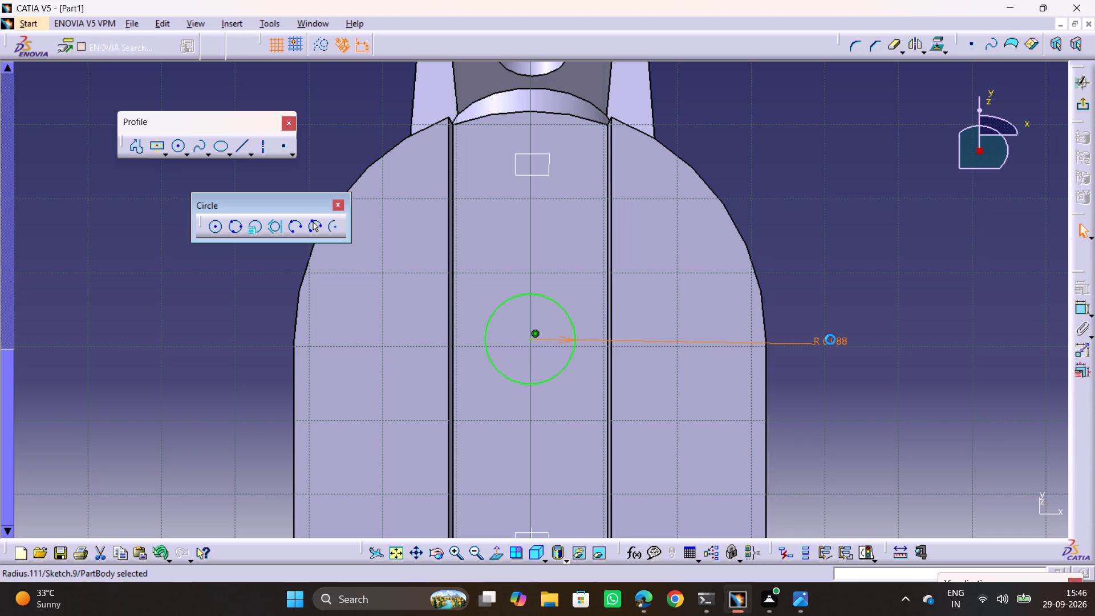
type("16")
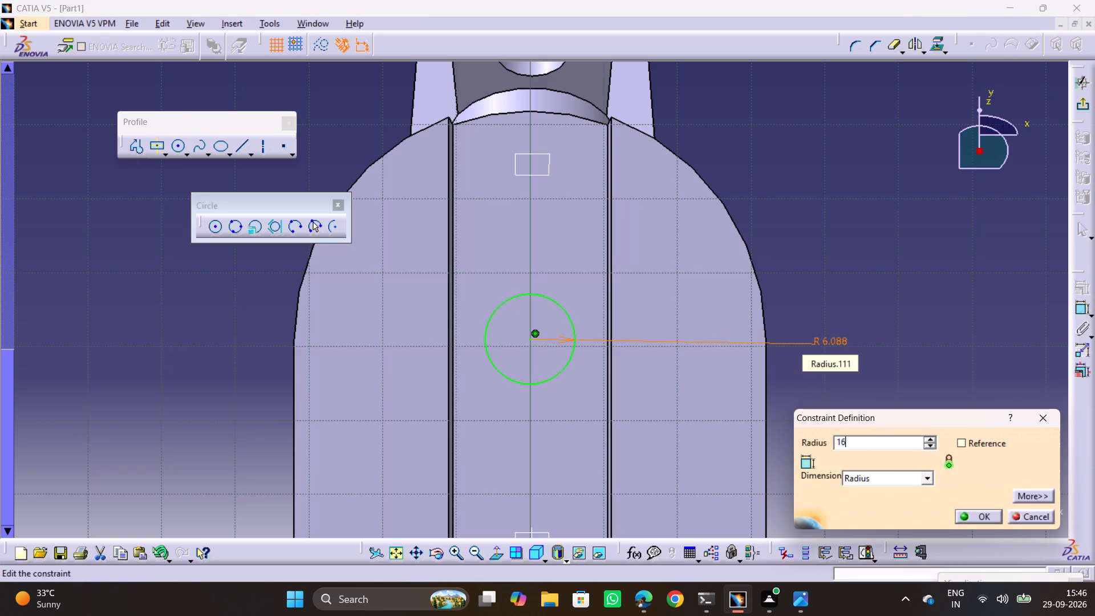
key("Return")
left_click(885, 223)
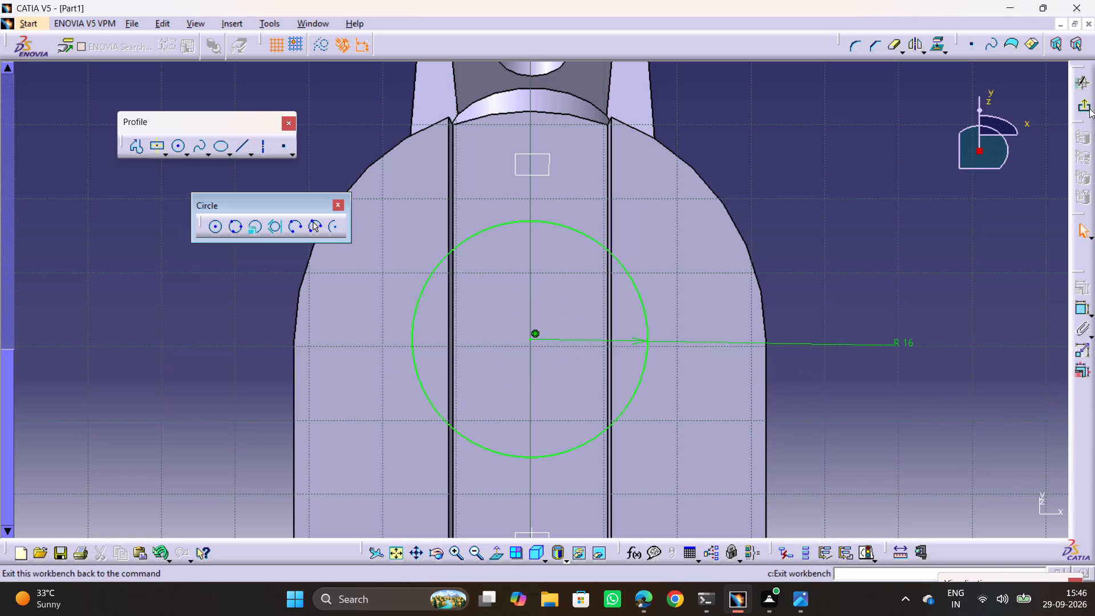
left_click(1089, 108)
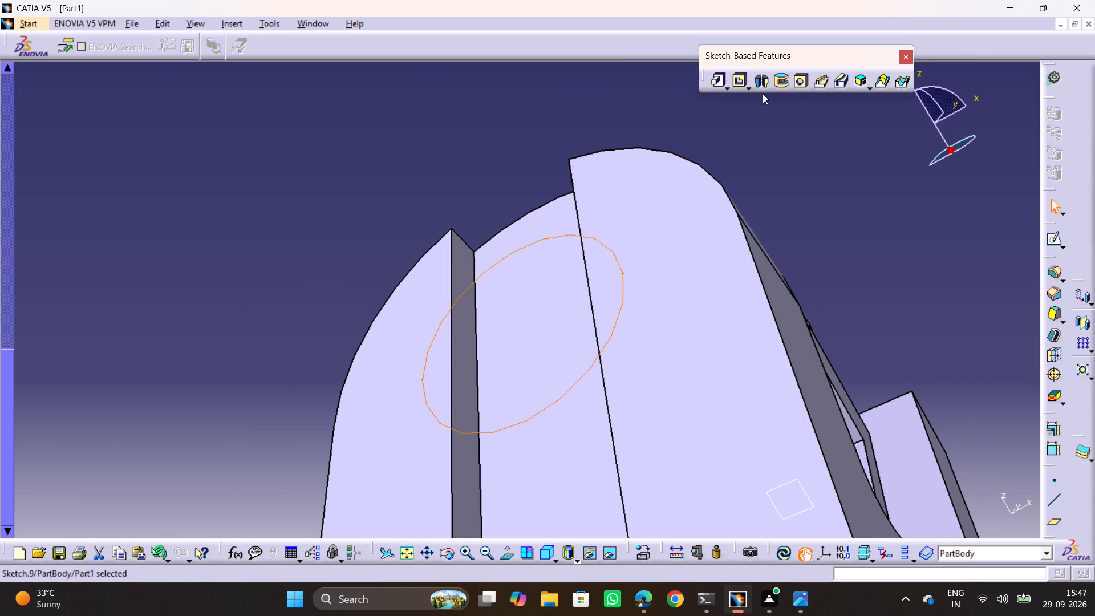
Pocket the 16 mm radius circle with the Up to last limit and a 9 mm offset, and try to undo it.
left_click(737, 82)
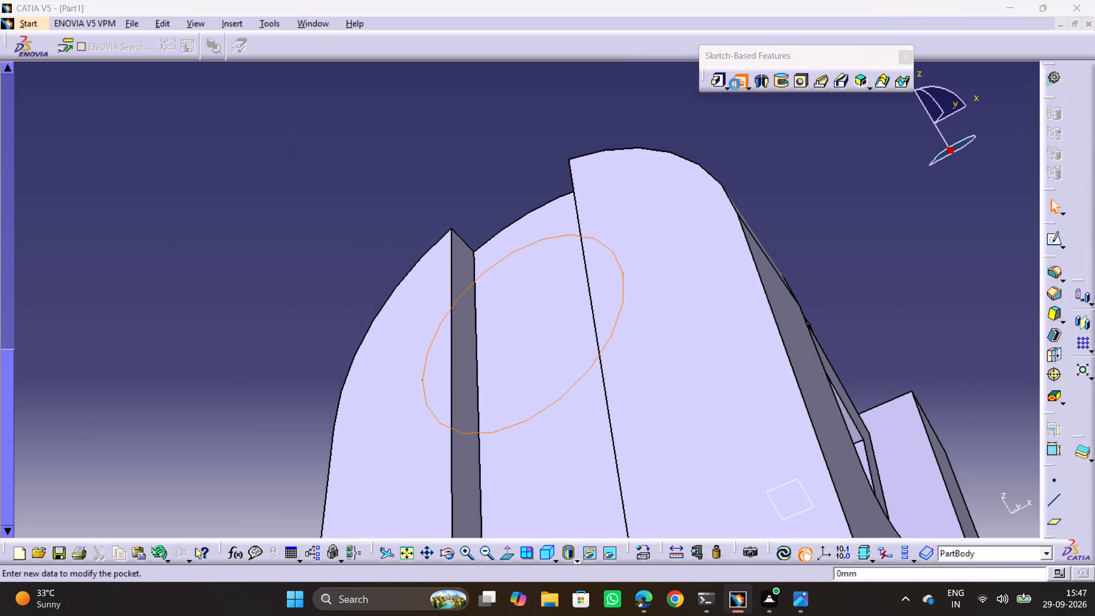
key("alt+Tab")
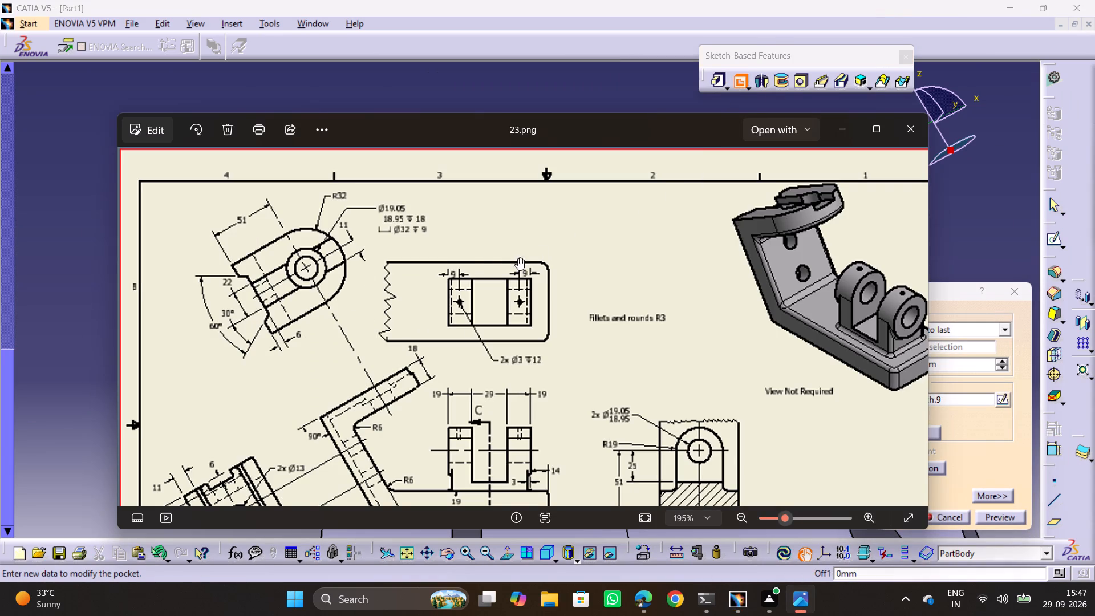
key("alt+Tab")
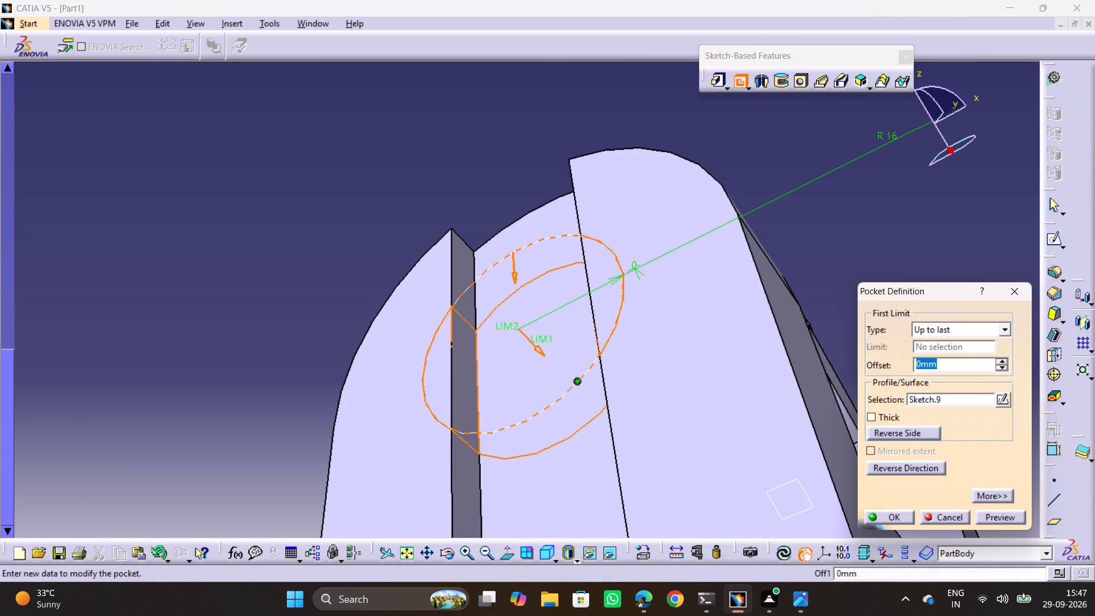
key("9")
key("Return")
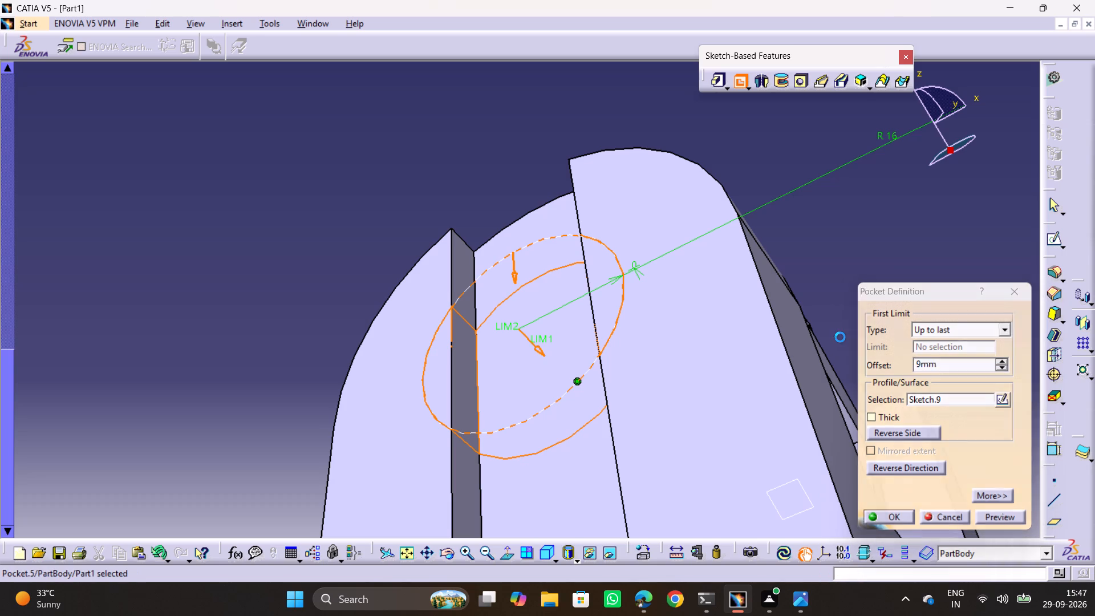
left_click(943, 314)
key("ctrl+z")
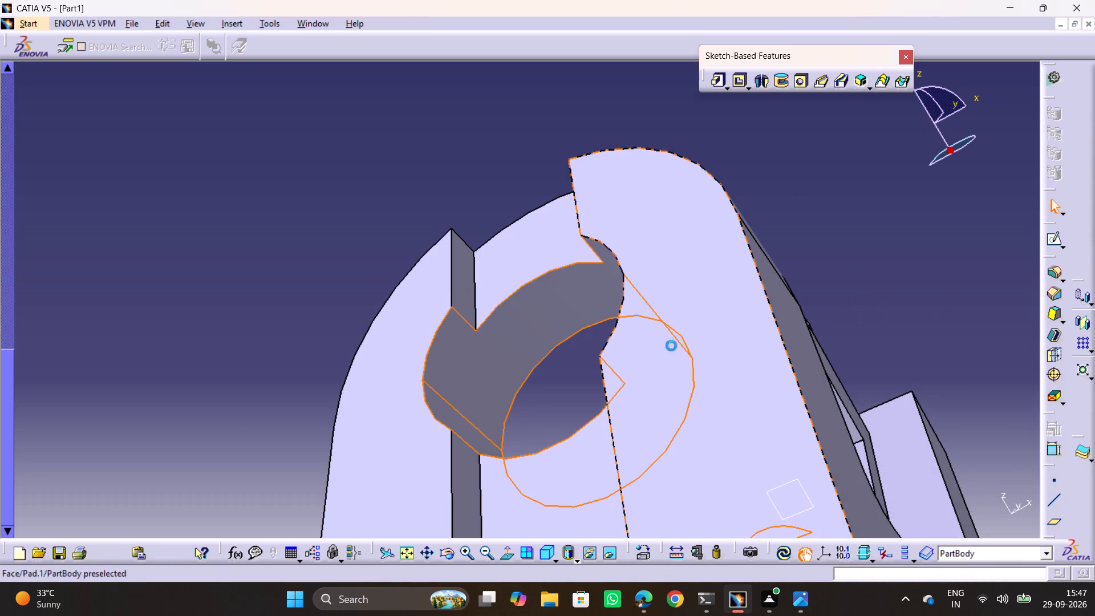
Redefine the 16 mm radius counterbore pocket with a Dimension limit and a depth of 9 mm.
double_click(533, 313)
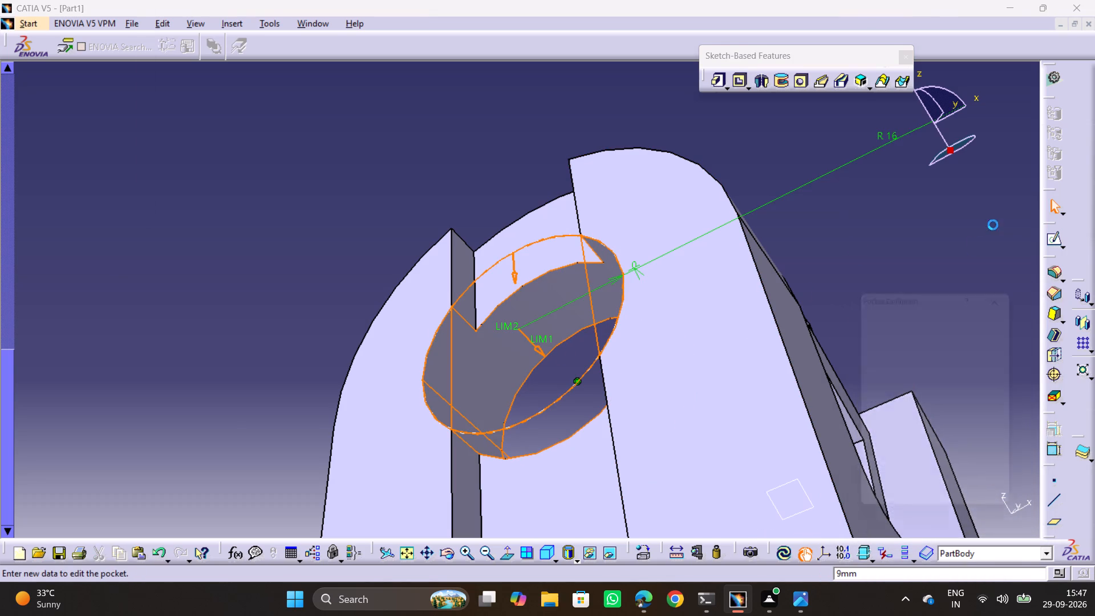
left_click(959, 330)
left_click(934, 342)
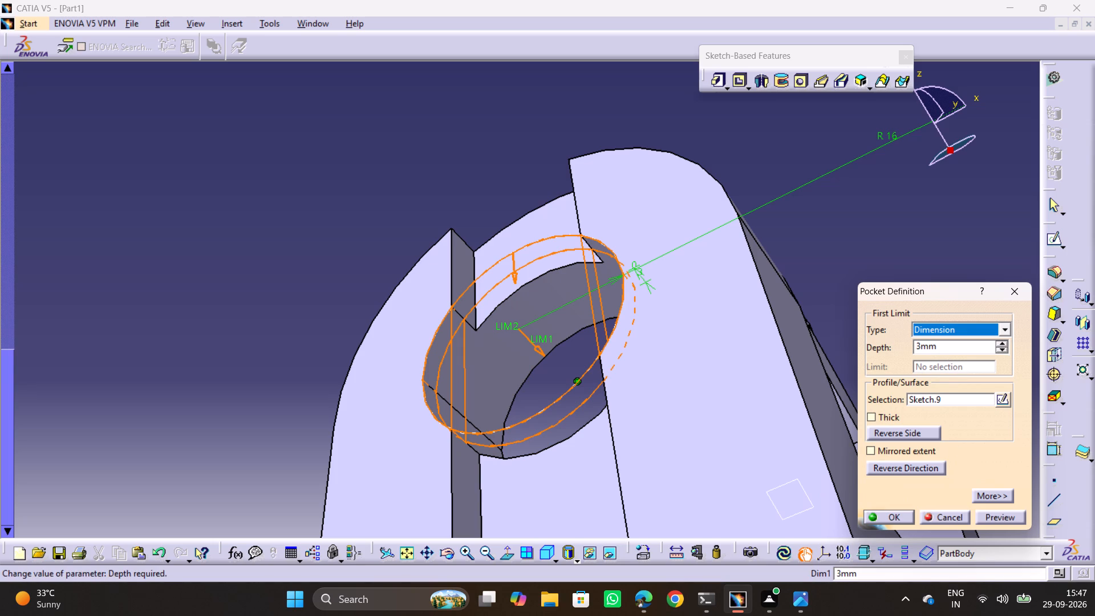
double_click(943, 351)
key("9")
left_click(842, 240)
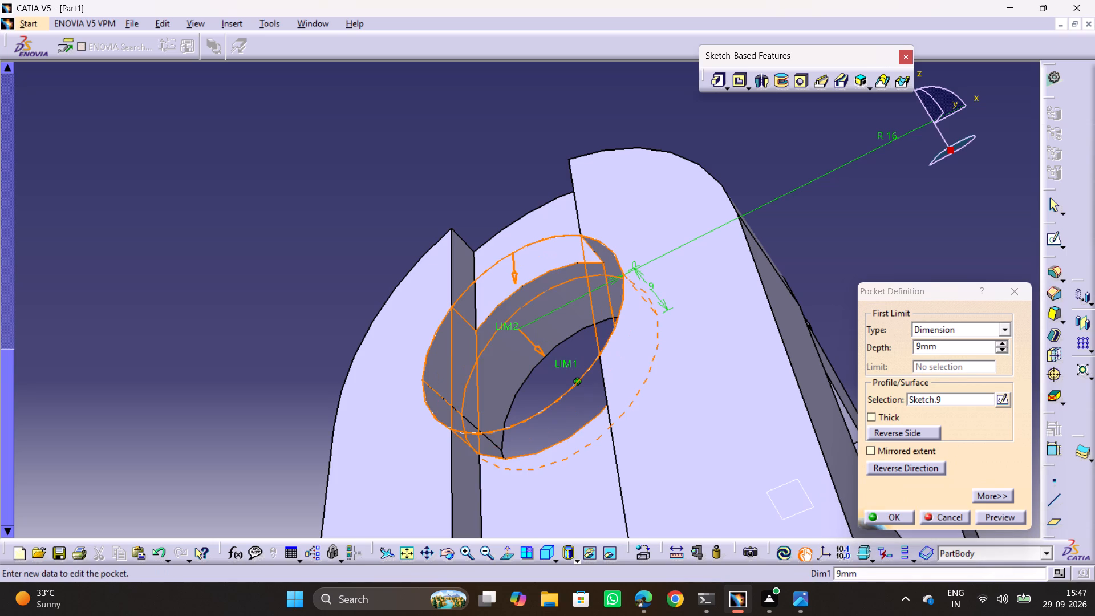
left_click(1011, 520)
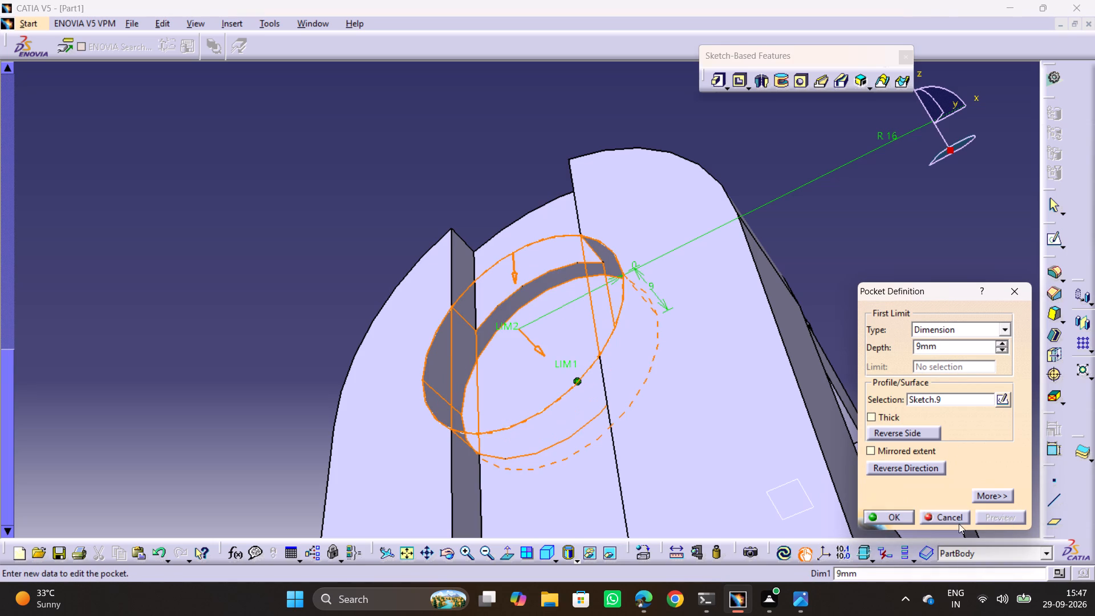
left_click(881, 519)
left_click(851, 241)
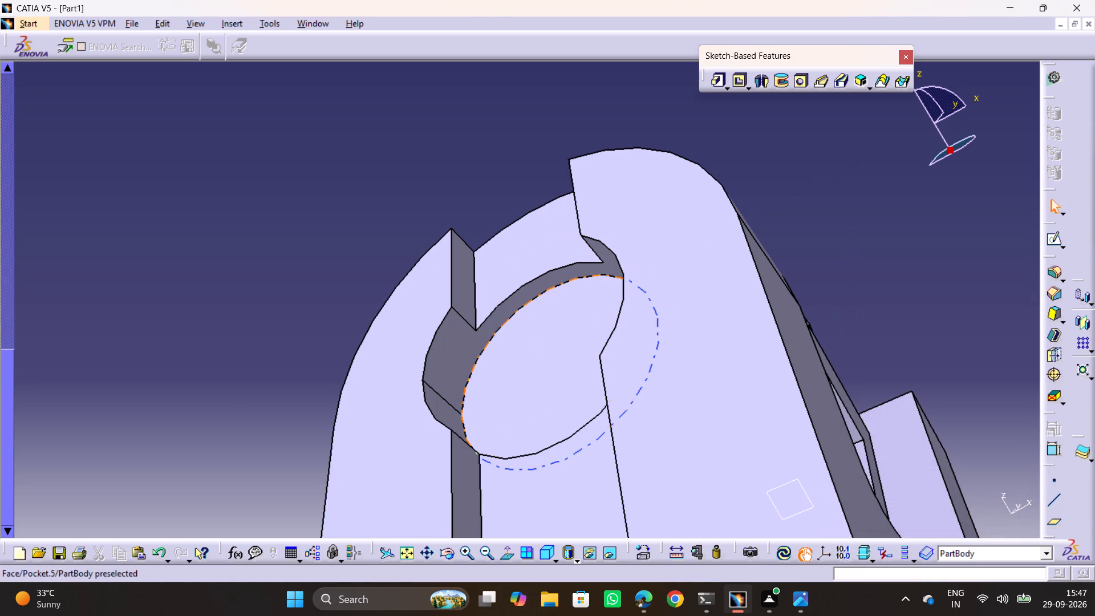
Start a sketch on the counterbore's floor and draw a circle of about 5.4 mm radius near its centre.
left_click(517, 364)
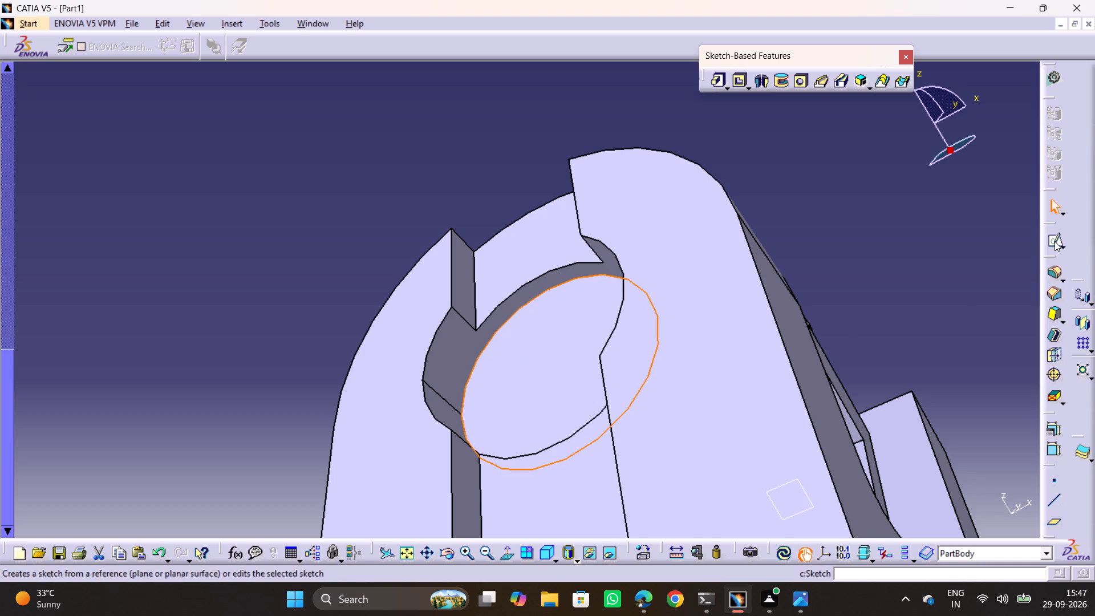
left_click(1055, 241)
key("alt+Tab")
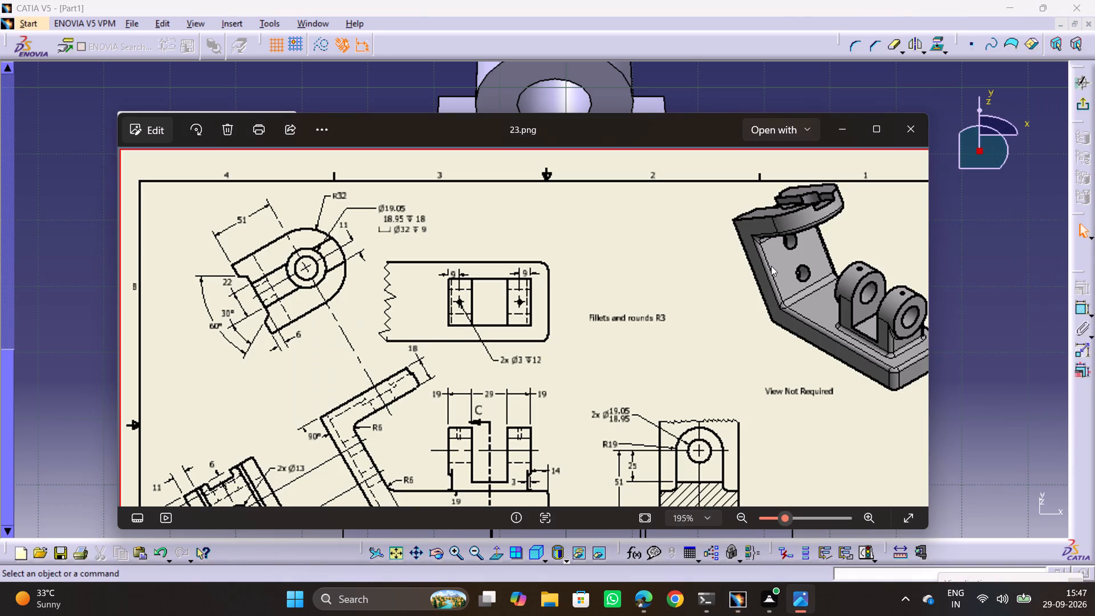
key("alt+Tab")
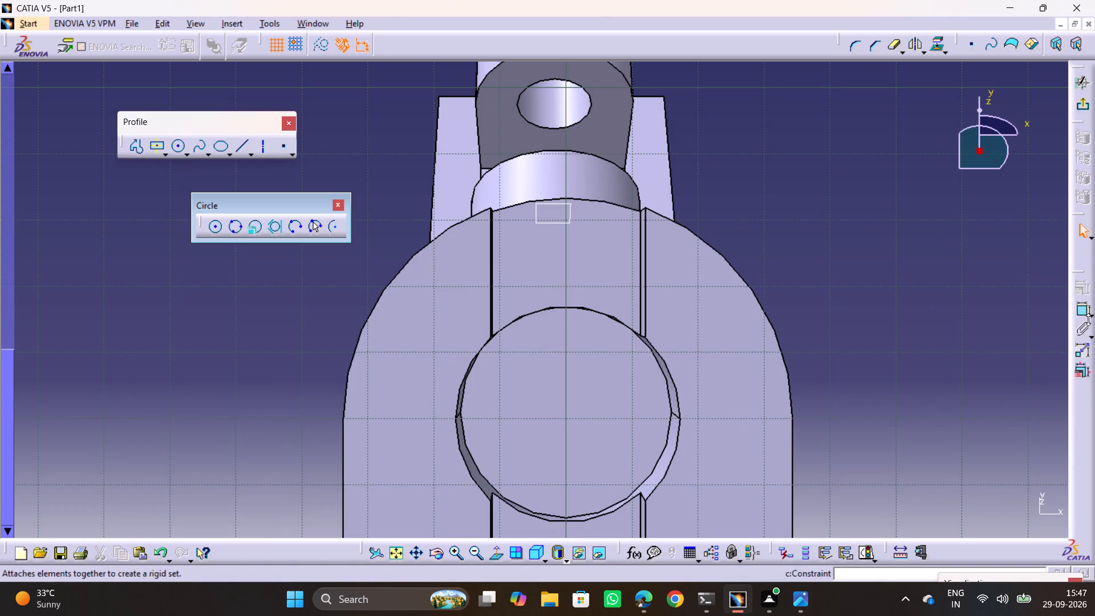
left_click(208, 226)
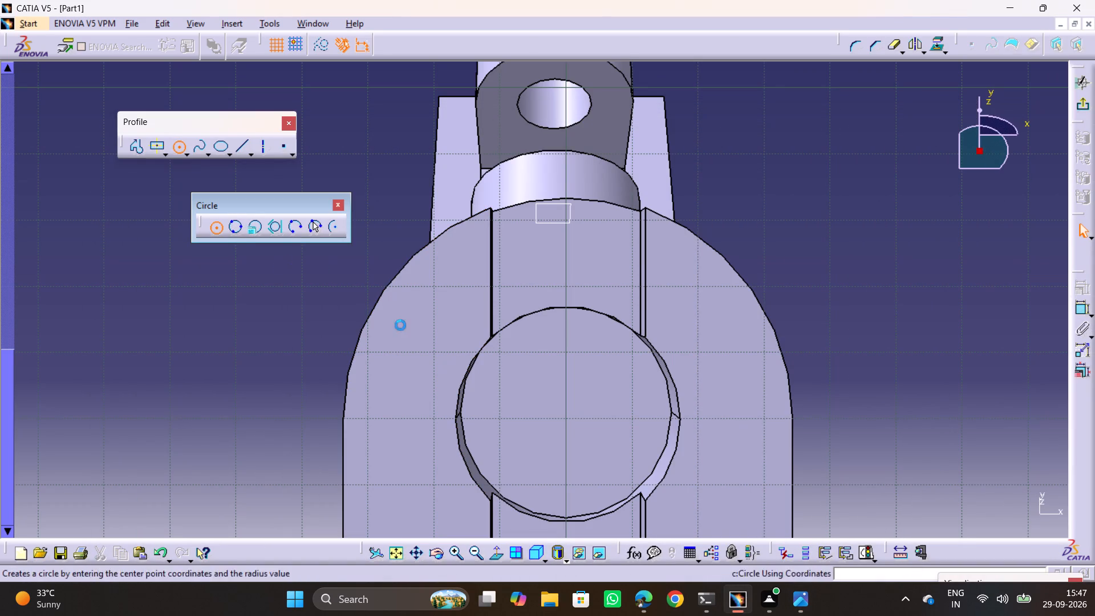
left_click(558, 406)
left_click(580, 432)
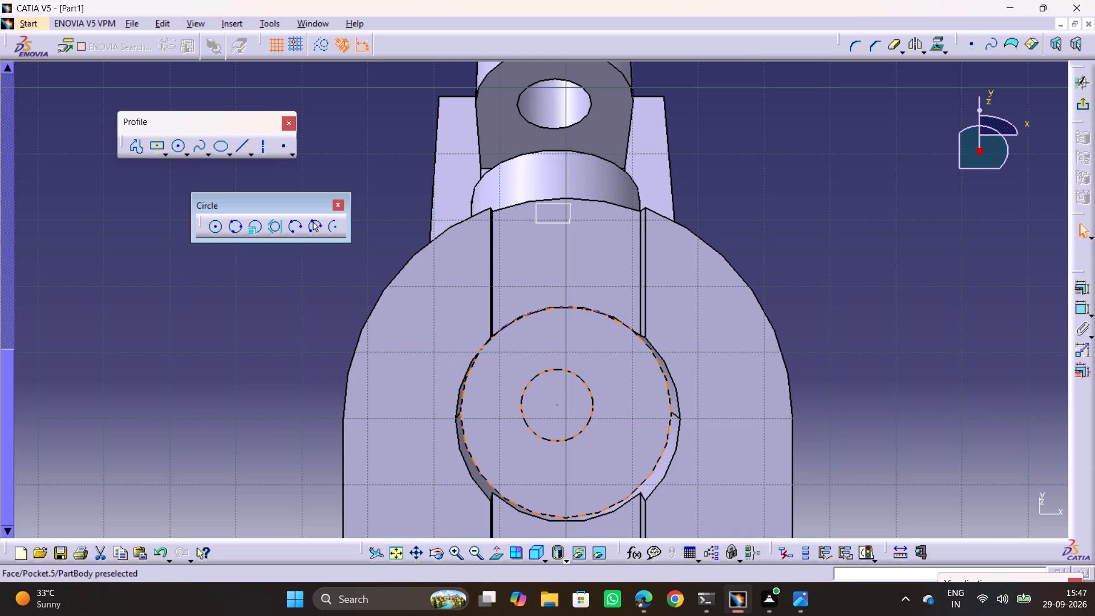
Constrain the small circle to be concentric with the counterbore's circular edge.
left_click(562, 307, "ctrl")
left_click(1086, 288)
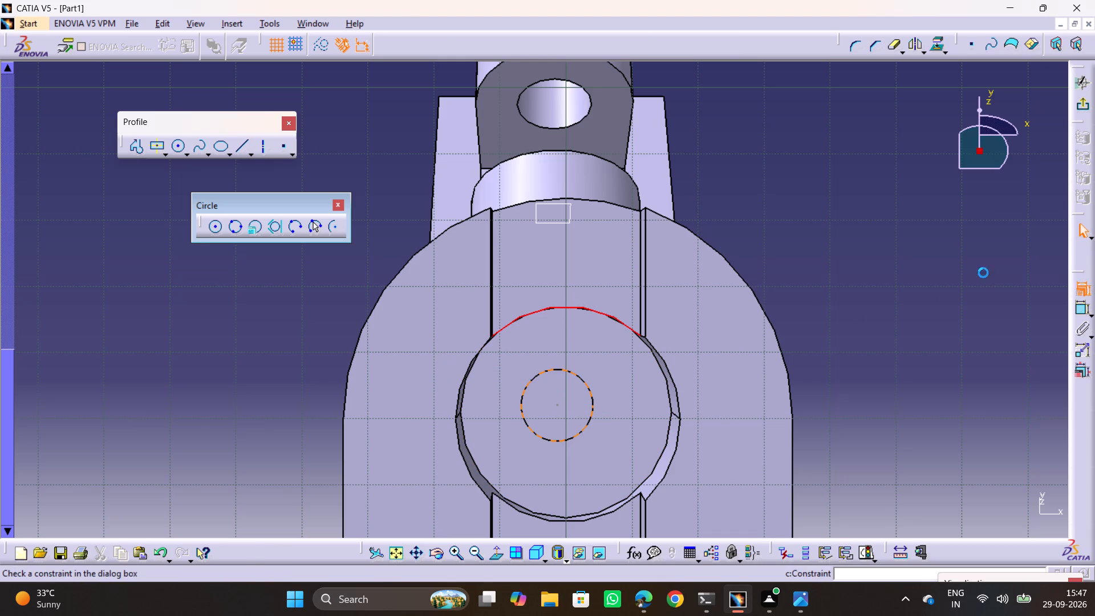
left_click(318, 167)
left_click(260, 293)
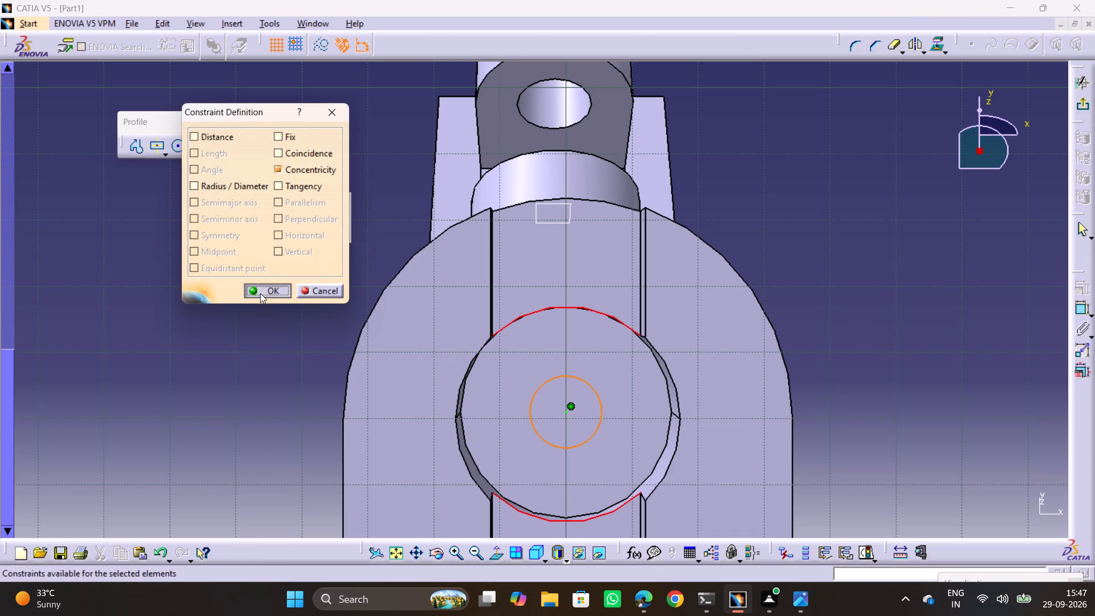
Check the hole size in drawing 23.png, dimension the circle's radius, set it to 9 mm, and exit the sketch.
key("alt+Tab")
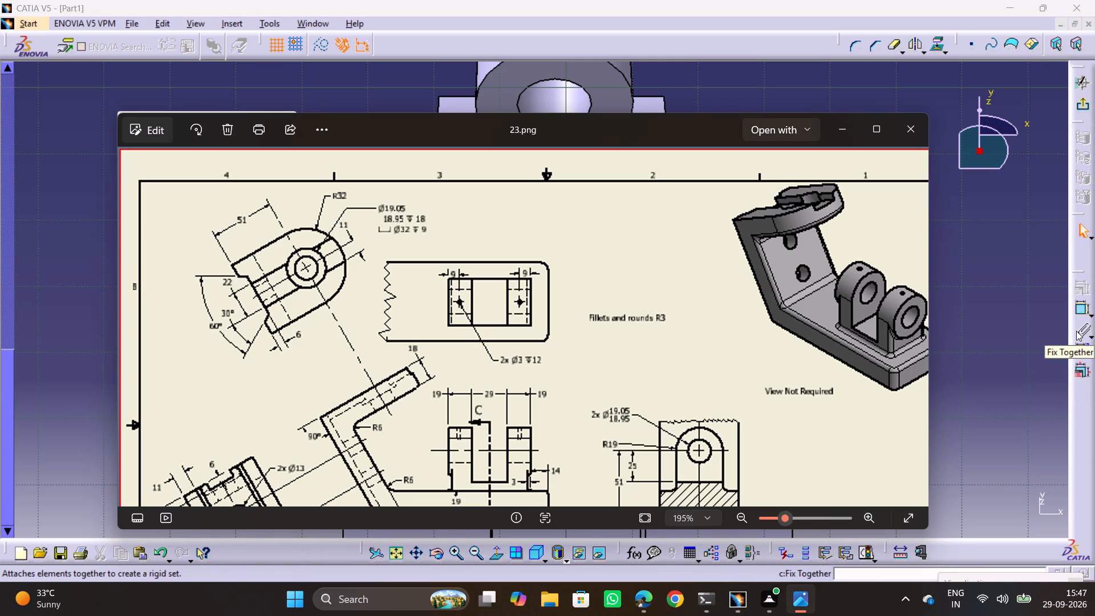
key("alt+Tab")
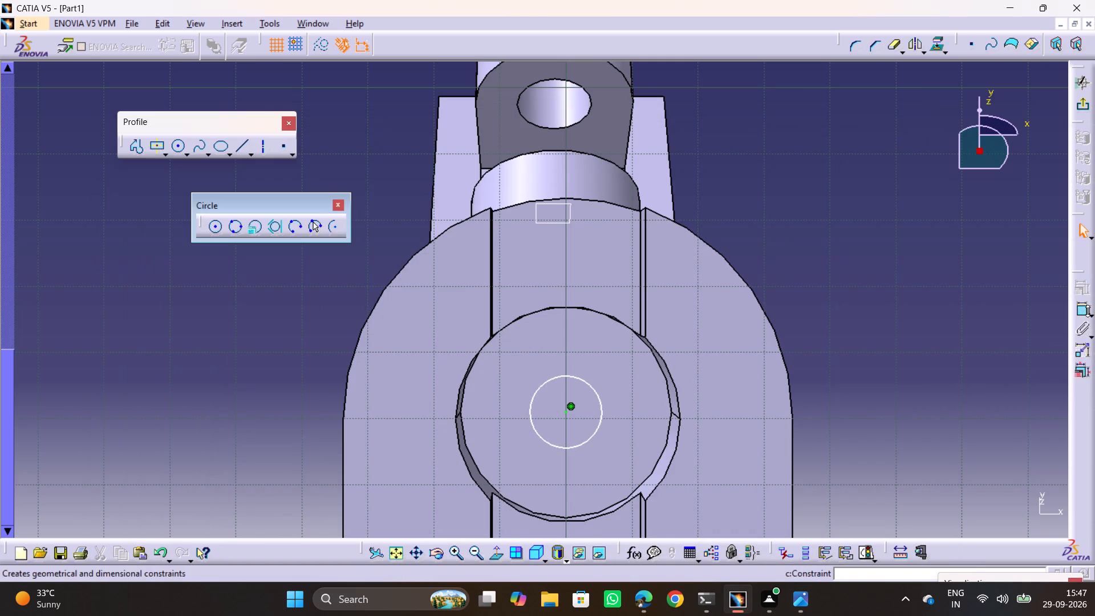
key("Tab")
key("alt+Tab")
left_click(1084, 311)
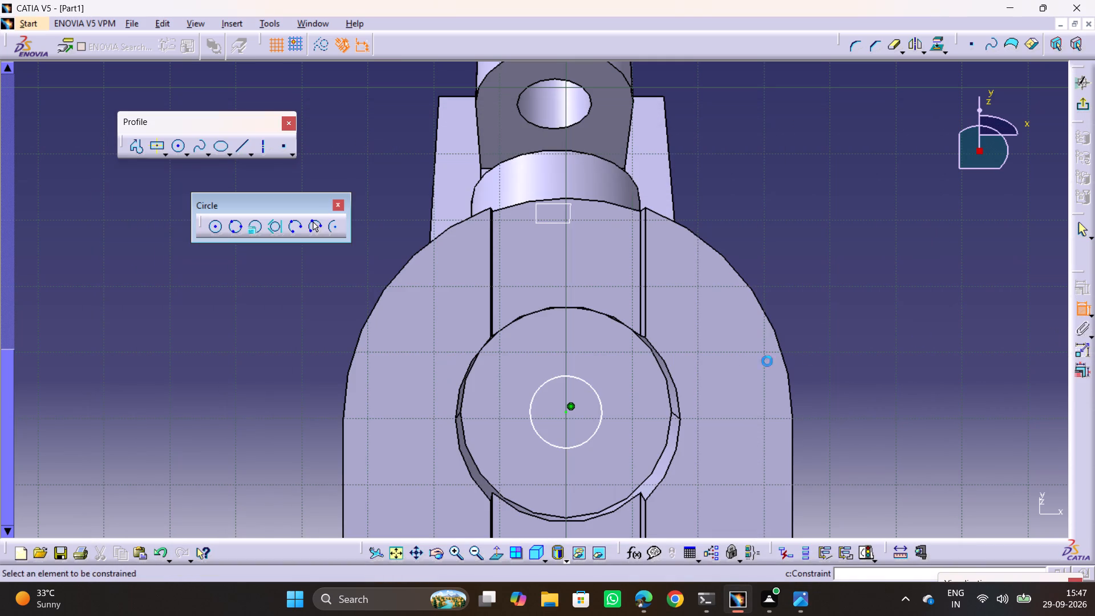
left_click(599, 409)
left_click(581, 419)
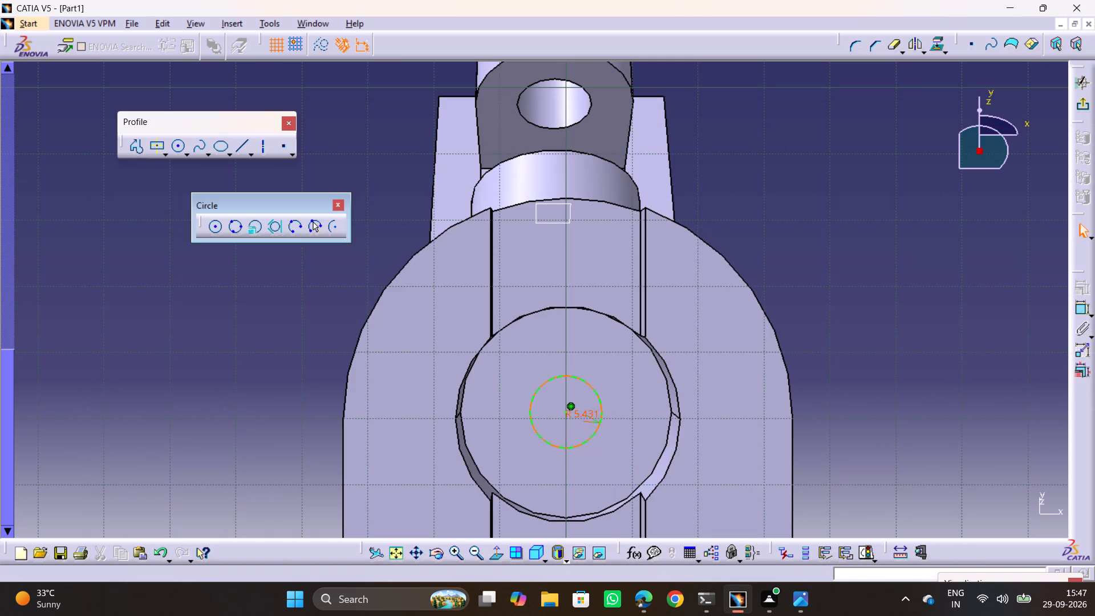
double_click(587, 414)
key("9")
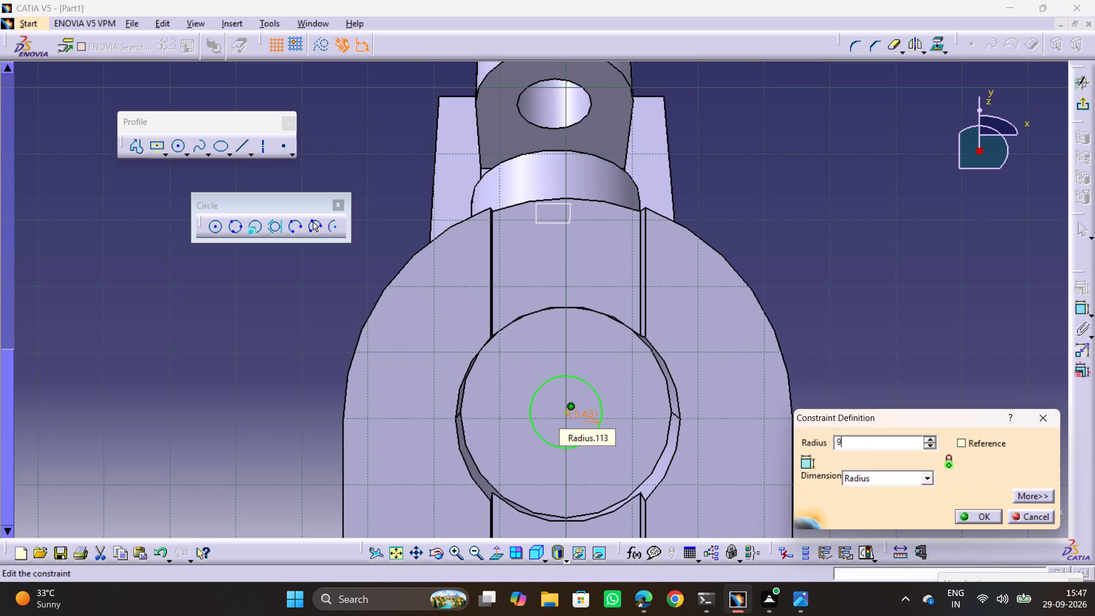
key("Return")
left_click(781, 304)
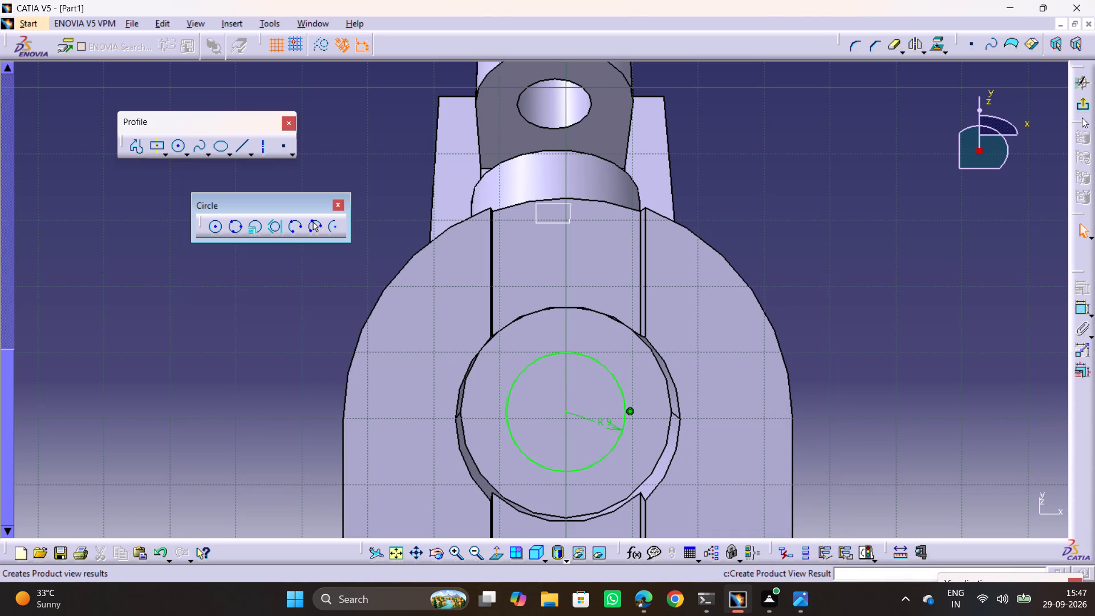
left_click(1080, 115)
left_click(1083, 106)
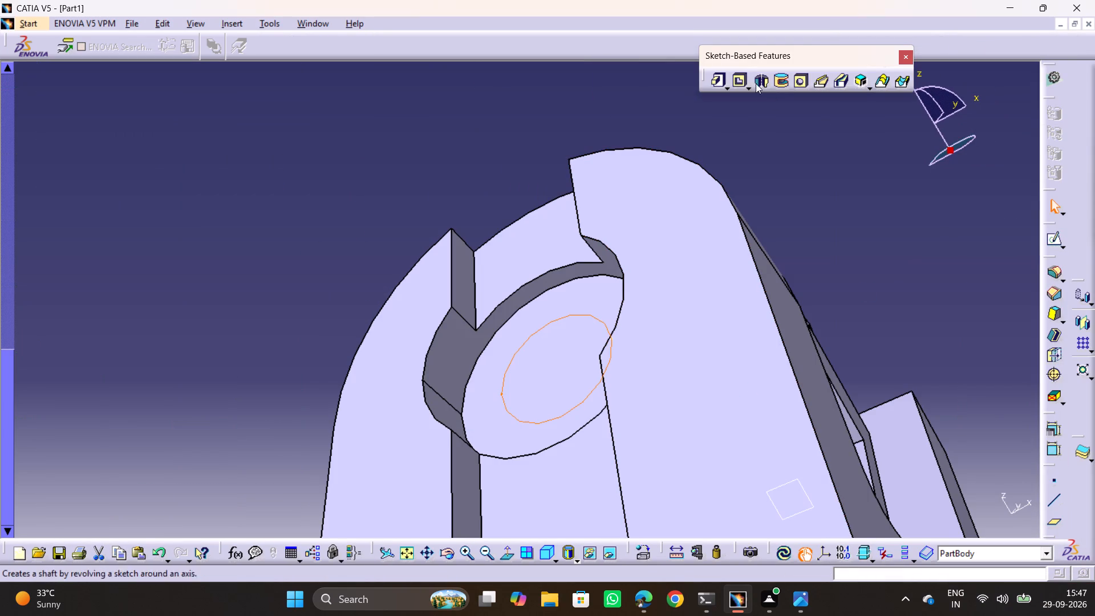
Pocket the 9 mm radius circle in the reversed direction with the Up to surface limit at the flange's inner face.
left_click(739, 78)
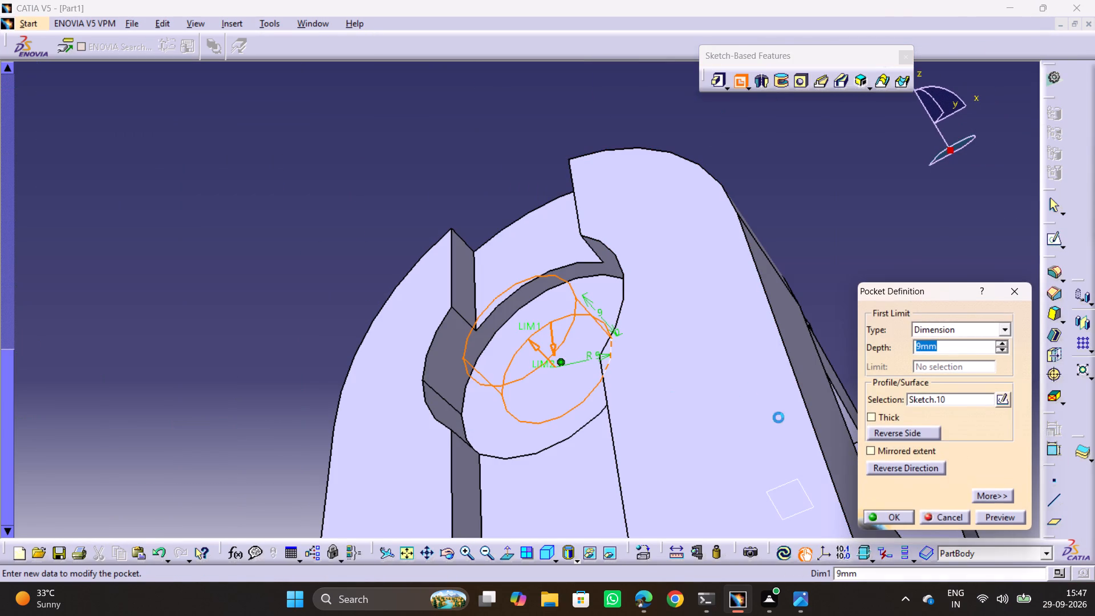
left_click(868, 467)
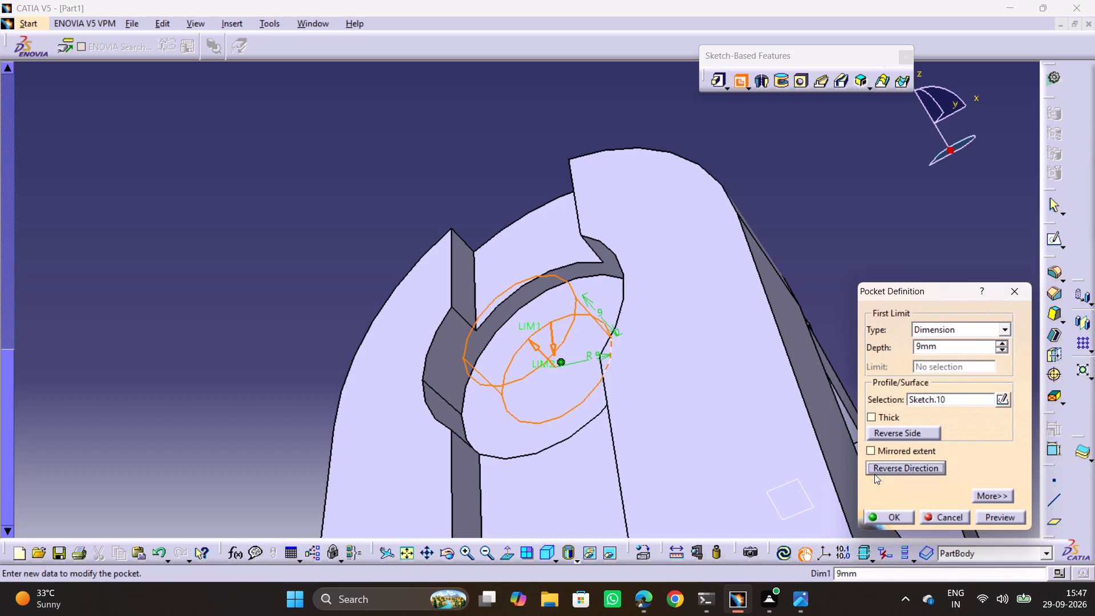
left_click(942, 327)
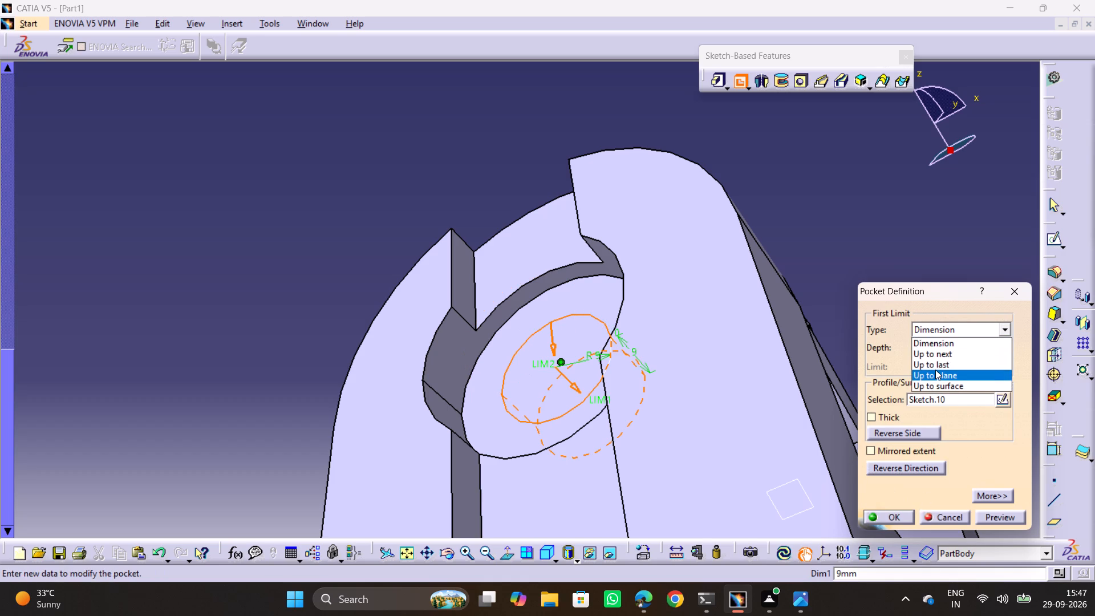
left_click(939, 366)
middle_click_drag(646, 307, 465, 244)
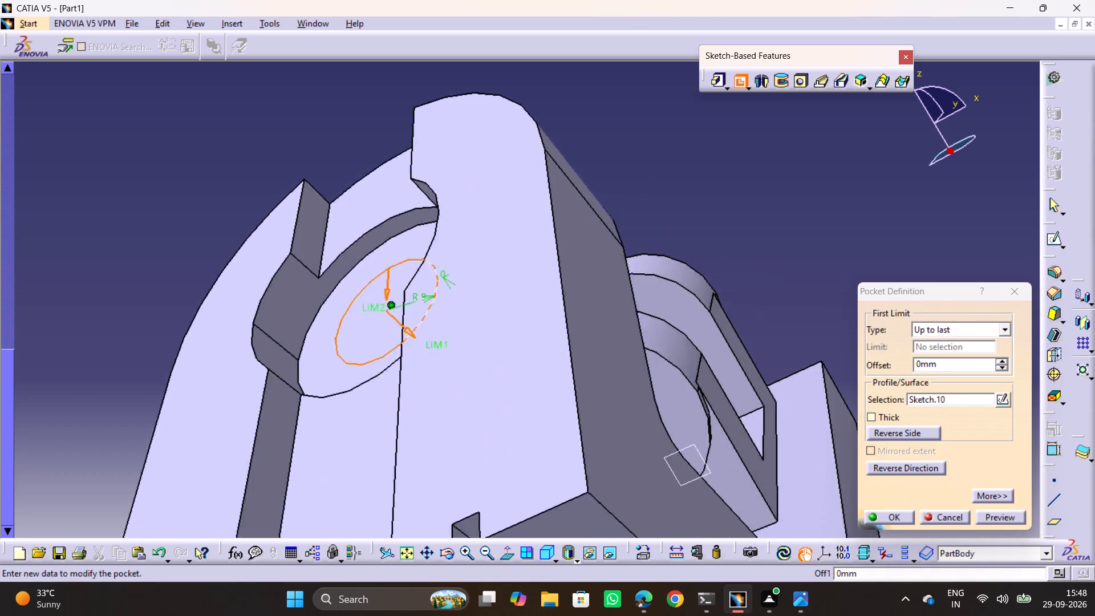
middle_click_drag(465, 244, 320, 194)
middle_click_drag(405, 252, 406, 400)
left_click_drag(402, 254, 406, 401)
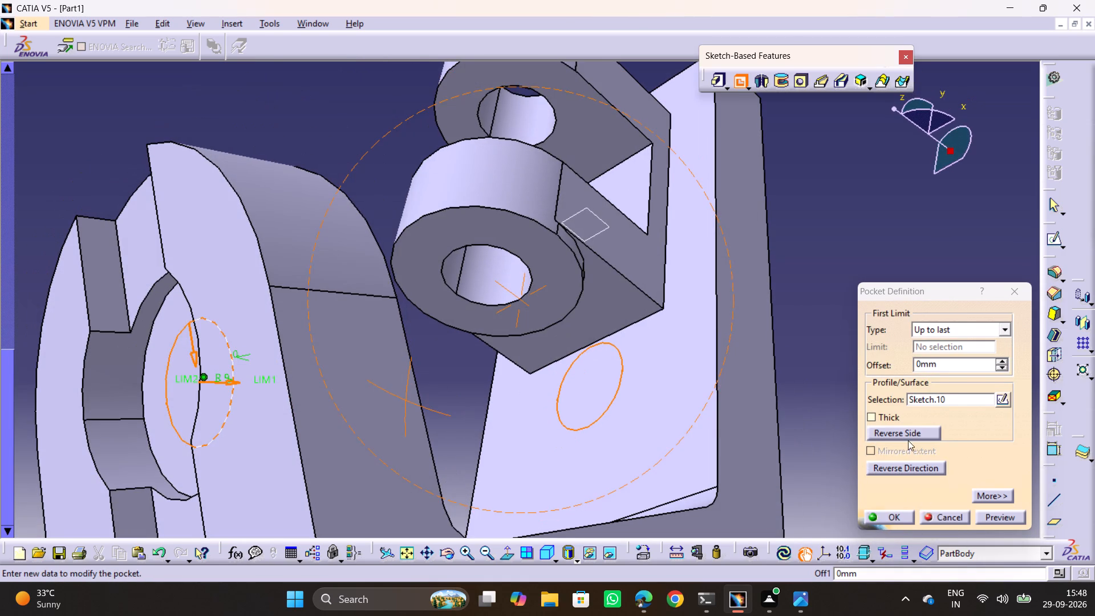
left_click(952, 325)
left_click(936, 386)
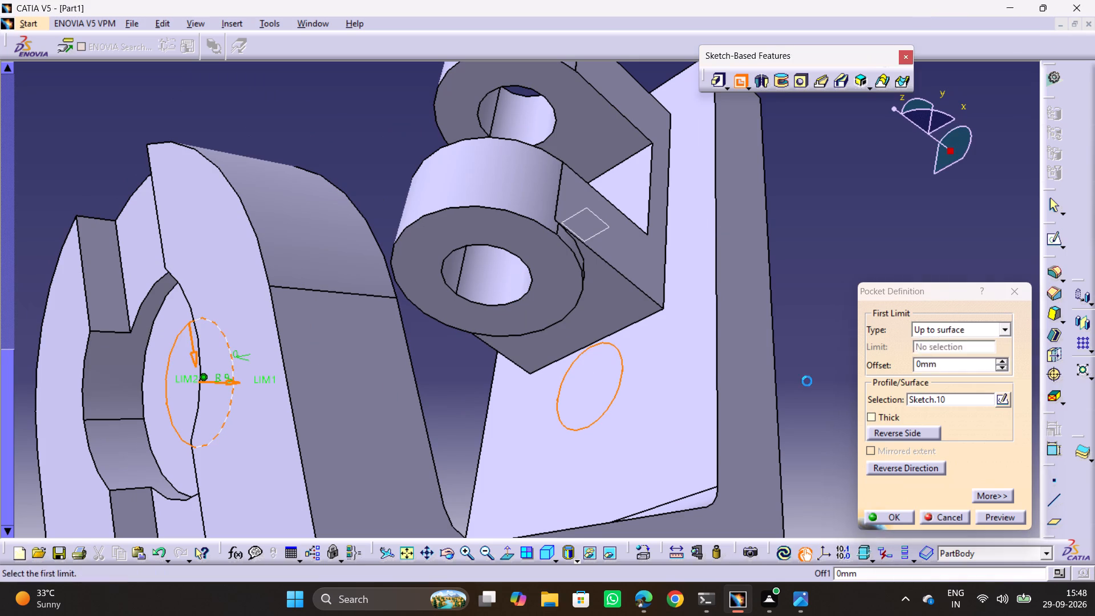
scroll(664, 379, "down", 1)
middle_click_drag(662, 376, 410, 401)
left_click_drag(662, 376, 409, 397)
left_click(394, 312)
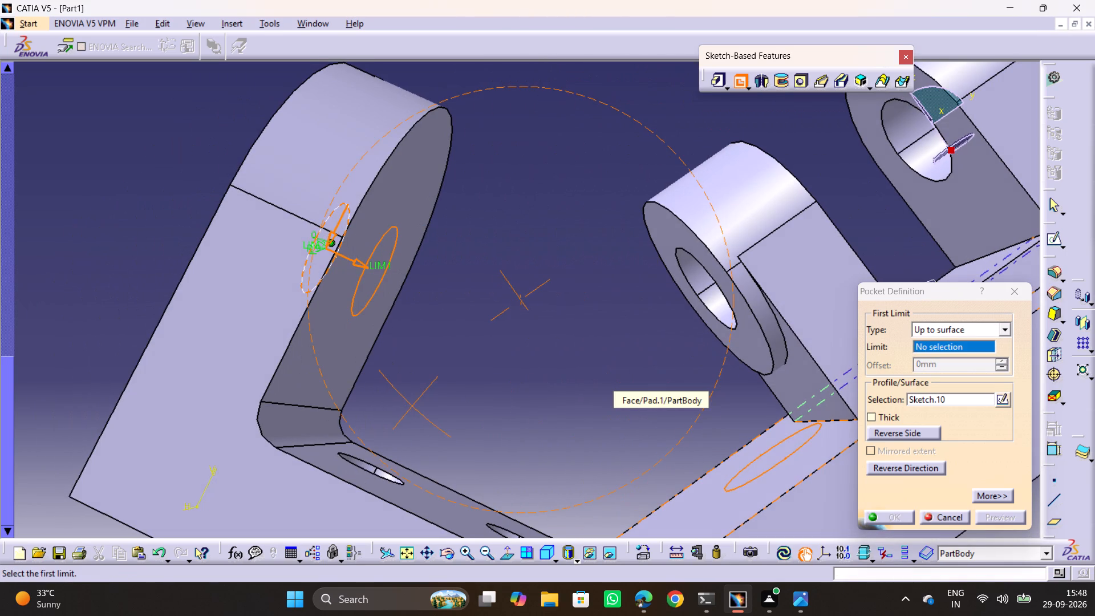
left_click(384, 315)
left_click(893, 519)
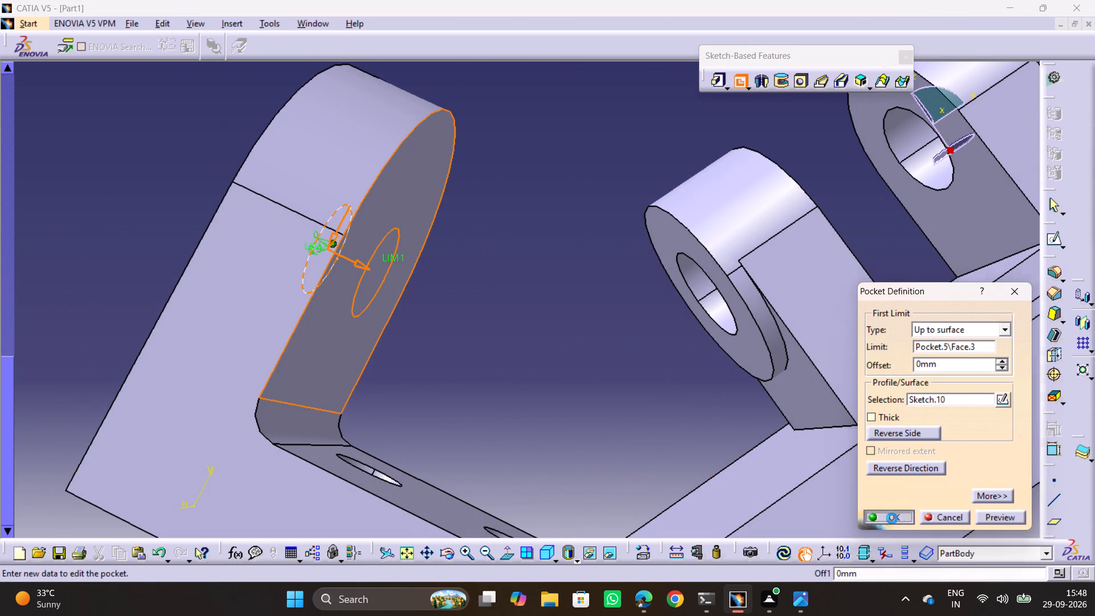
left_click(561, 383)
Examine the bracket from several sides and compare it with drawing 23.png for remaining features.
middle_click_drag(546, 343, 370, 291)
left_click_drag(540, 345, 370, 305)
left_click_drag(369, 291, 451, 386)
middle_click_drag(370, 291, 448, 386)
middle_click_drag(535, 328, 579, 475, "ctrl")
middle_click_drag(622, 301, 690, 416)
left_click_drag(622, 301, 690, 416)
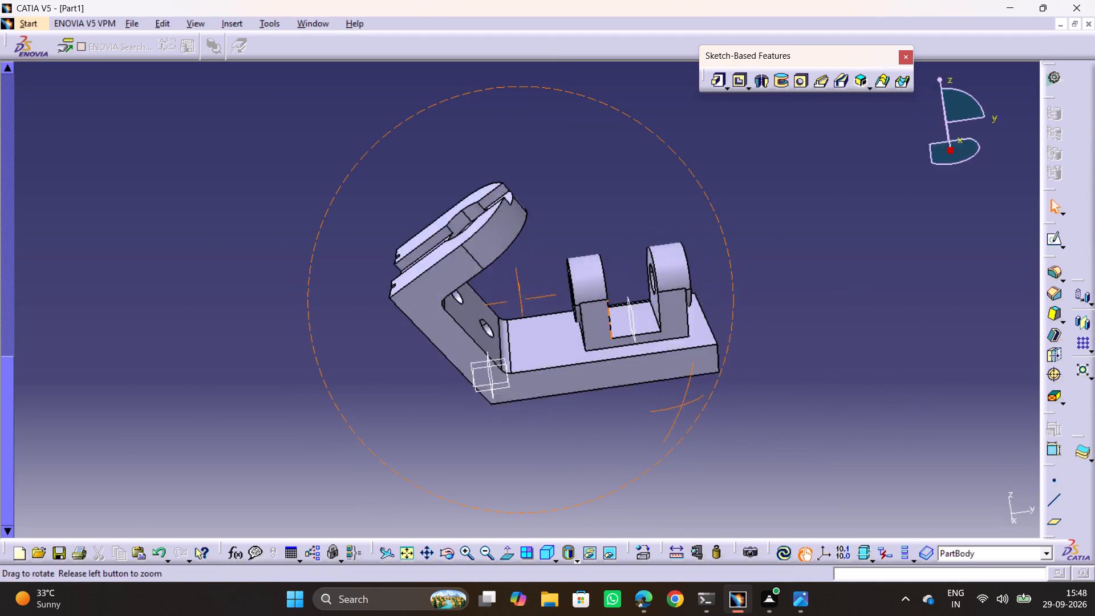
middle_click_drag(690, 416, 626, 438)
left_click_drag(690, 416, 625, 436)
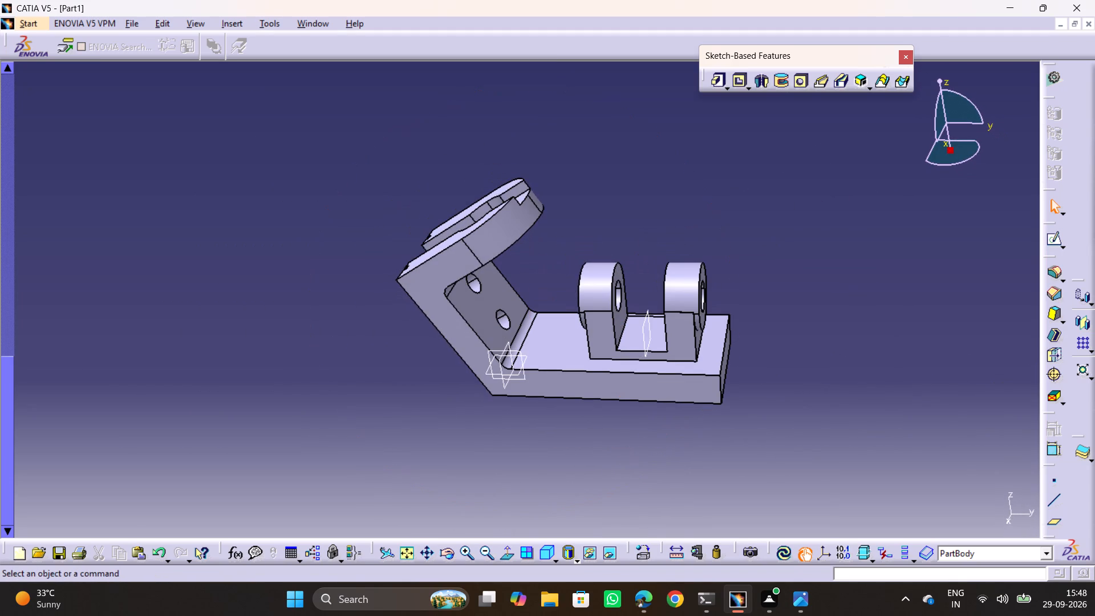
middle_click_drag(726, 379, 609, 346)
left_click_drag(726, 379, 609, 346)
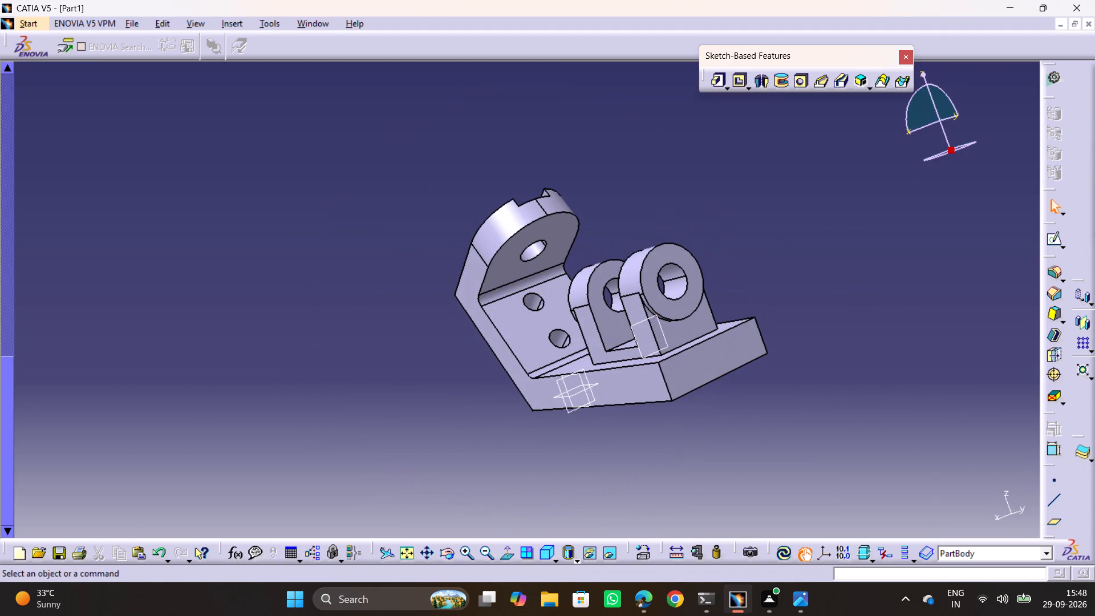
middle_click_drag(565, 402, 707, 387)
left_click_drag(567, 402, 708, 386)
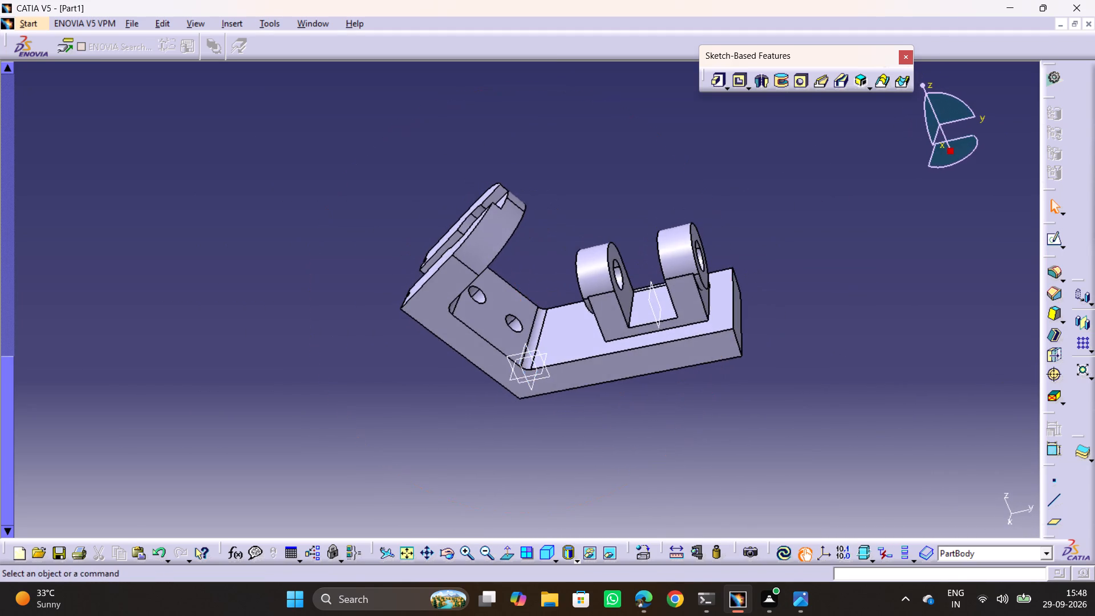
middle_click_drag(688, 334, 670, 238, "ctrl")
middle_click_drag(643, 253, 717, 179)
left_click_drag(643, 253, 717, 179)
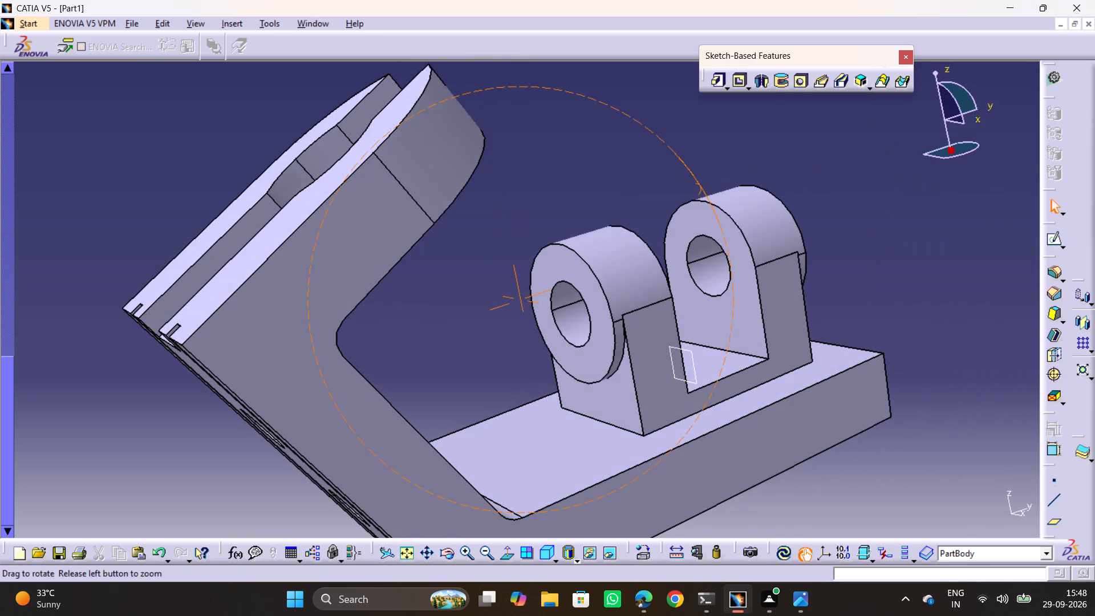
left_click_drag(717, 179, 689, 249)
middle_click_drag(717, 179, 688, 250)
middle_click(714, 422, "ctrl")
key("alt+Tab")
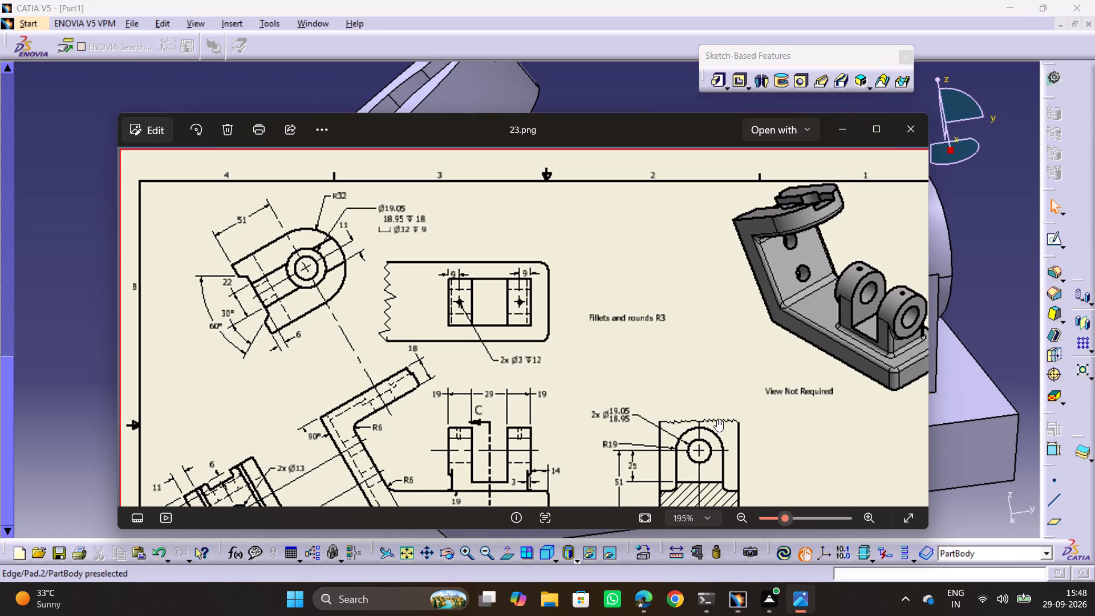
key("alt+Tab")
key("alt+Tab")
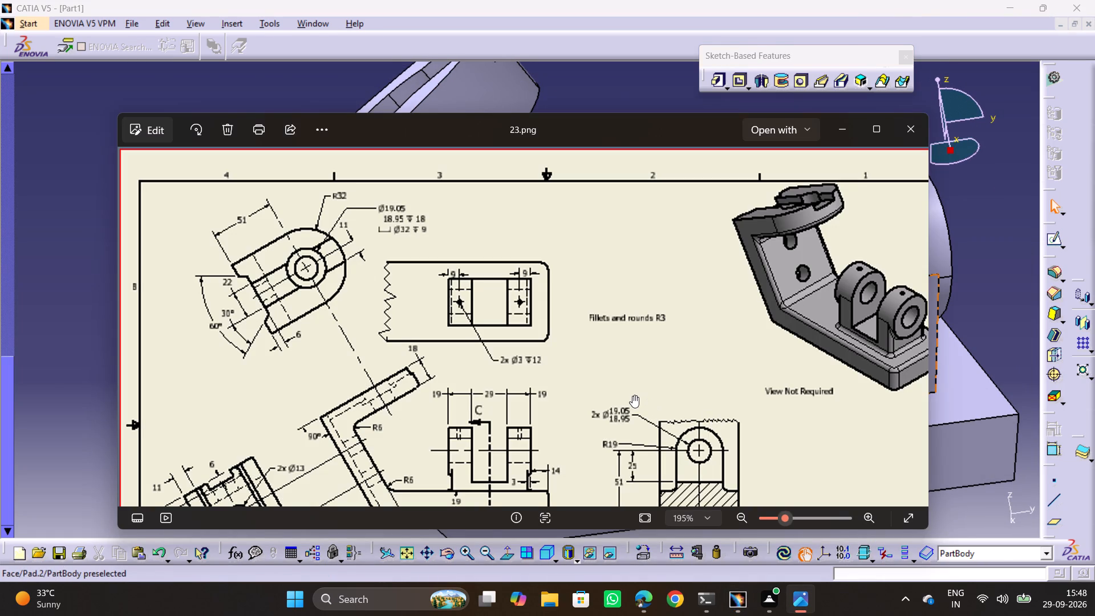
key("alt+Tab")
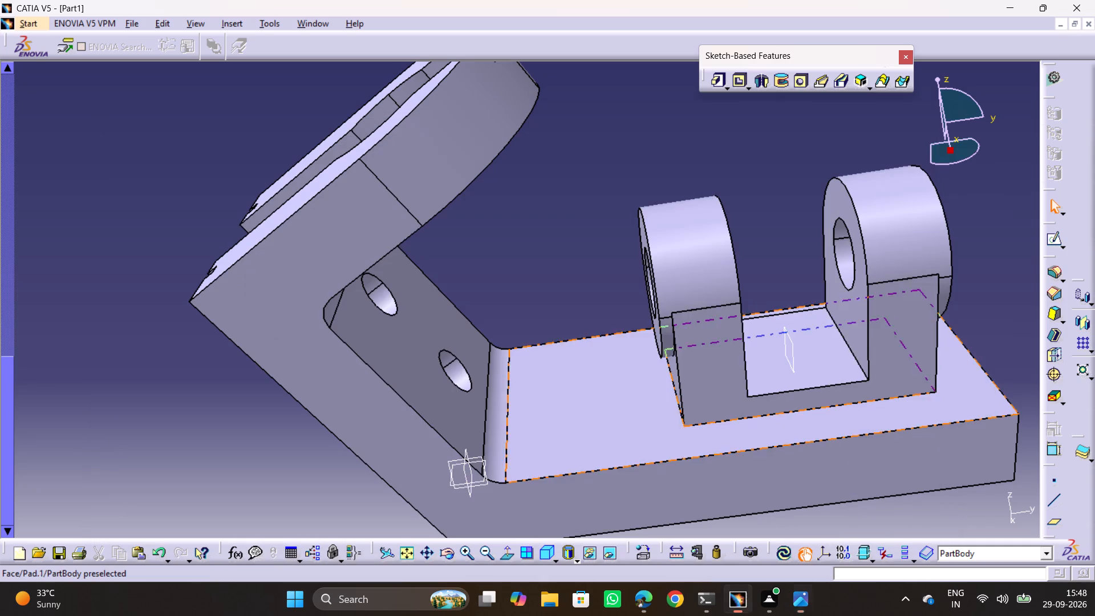
Examine the base lugs and bent plate from several sides and compare them with the lug views in drawing 23.png.
scroll(697, 311, "down", 1)
middle_click_drag(605, 372, 797, 302)
left_click_drag(605, 372, 797, 302)
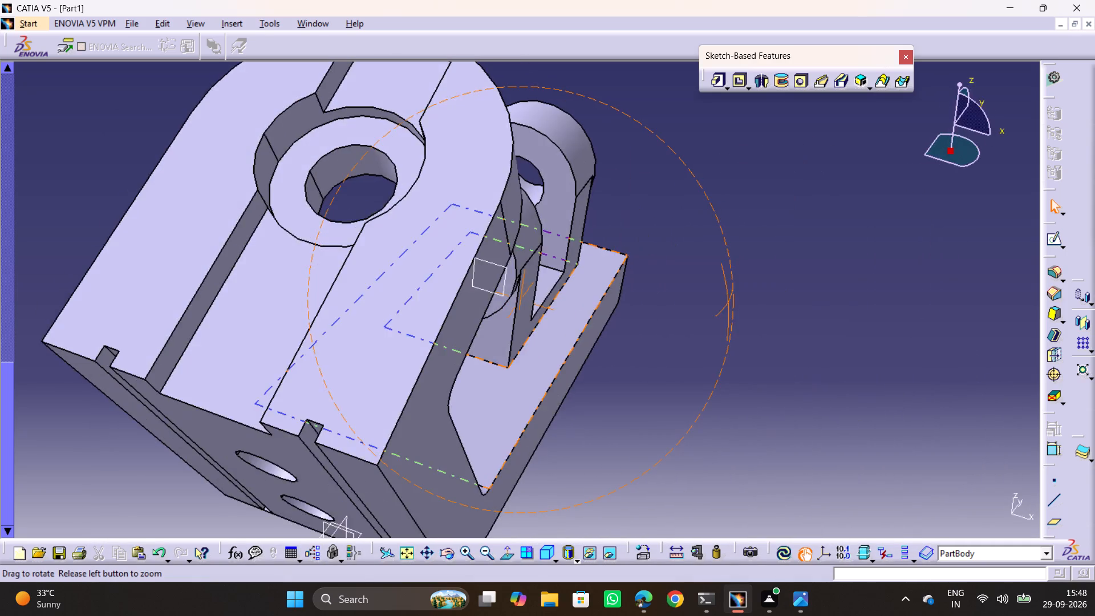
left_click_drag(797, 302, 645, 366)
middle_click_drag(797, 302, 645, 366)
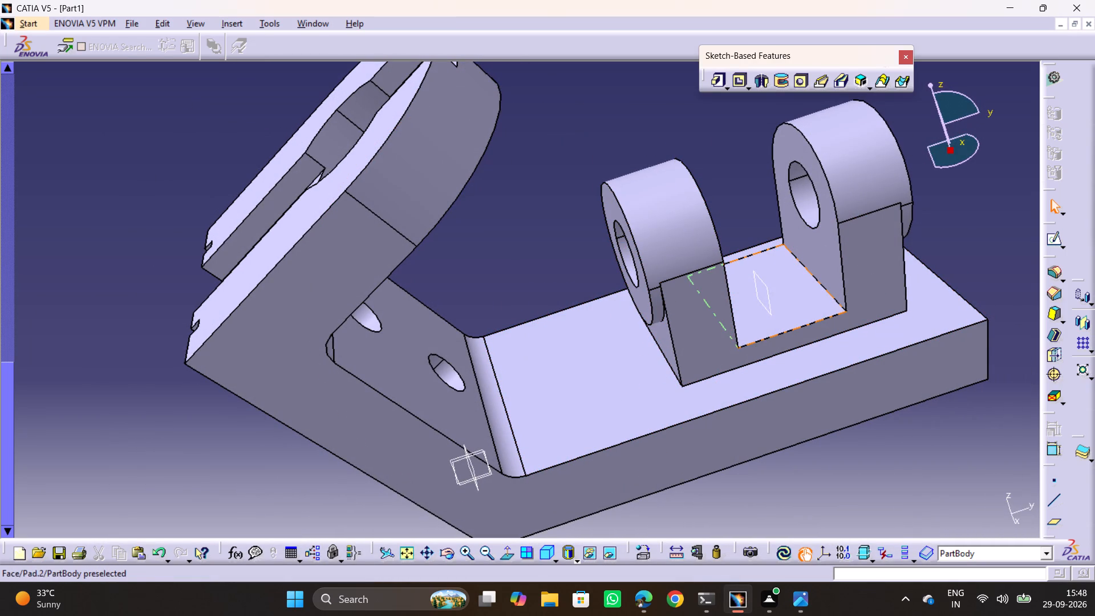
scroll(581, 444, "down", 1)
middle_click_drag(565, 443, 408, 427)
left_click_drag(562, 444, 408, 427)
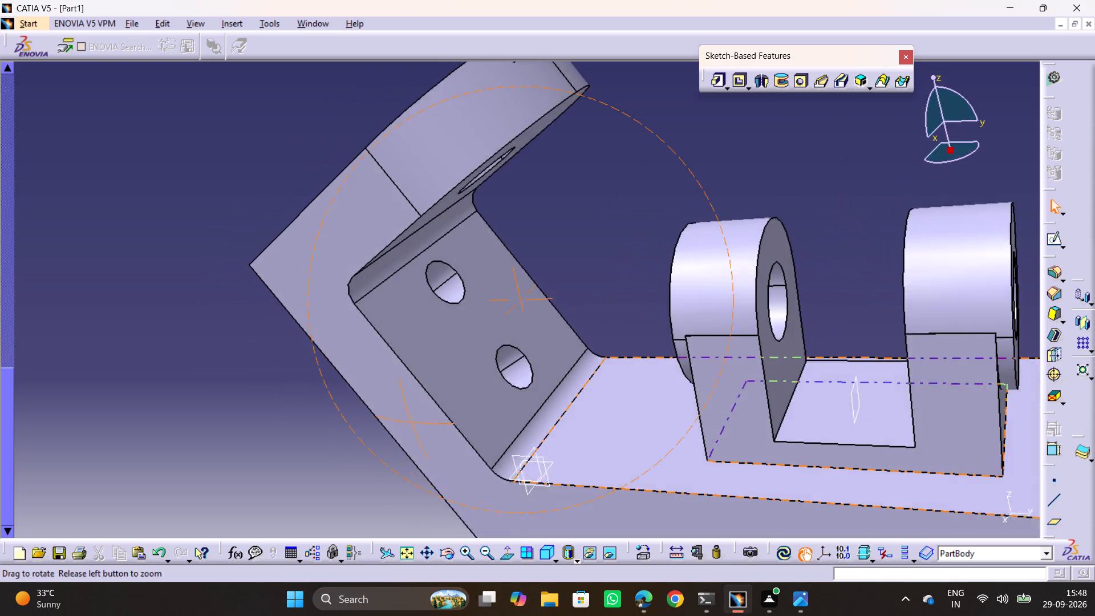
left_click_drag(408, 427, 420, 441)
middle_click_drag(408, 427, 421, 441)
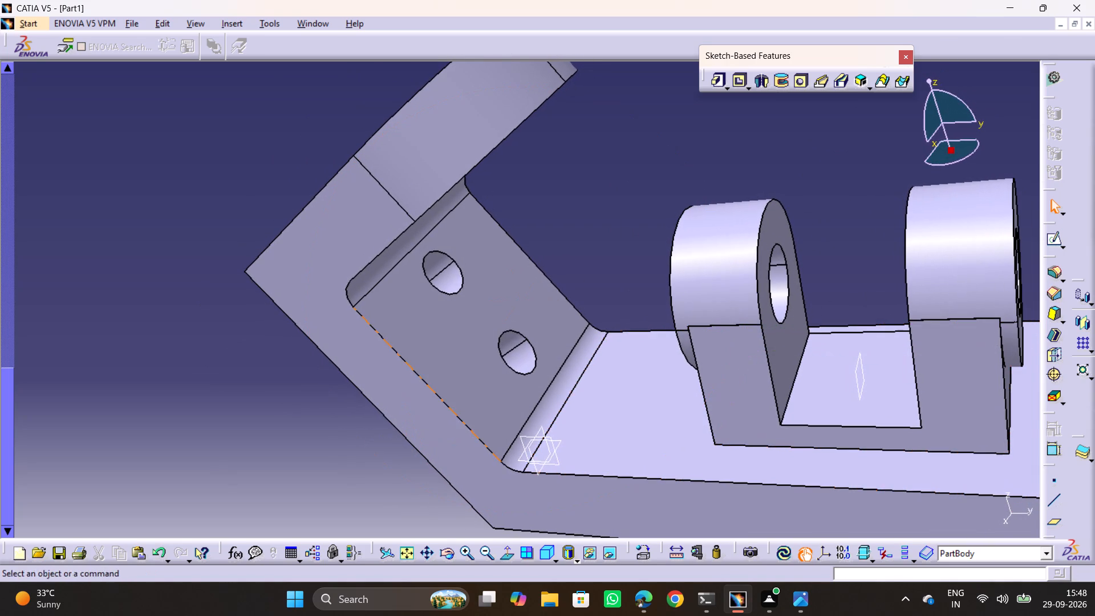
middle_click_drag(508, 491, 526, 432)
left_click_drag(523, 453, 526, 432)
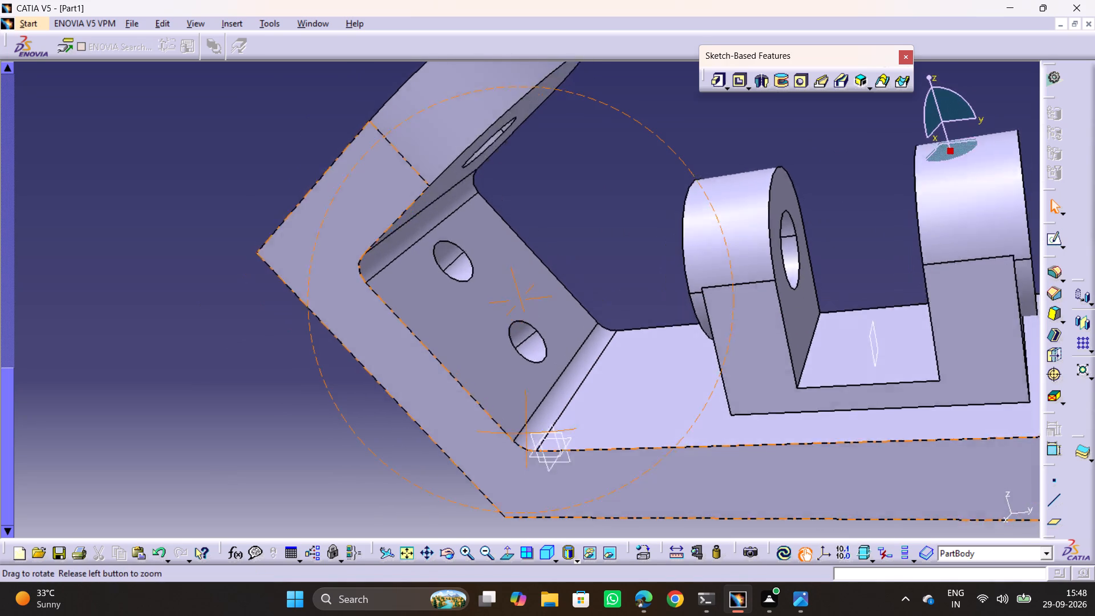
left_click_drag(526, 432, 564, 182)
middle_click_drag(526, 432, 567, 179)
middle_click_drag(556, 533, 505, 343)
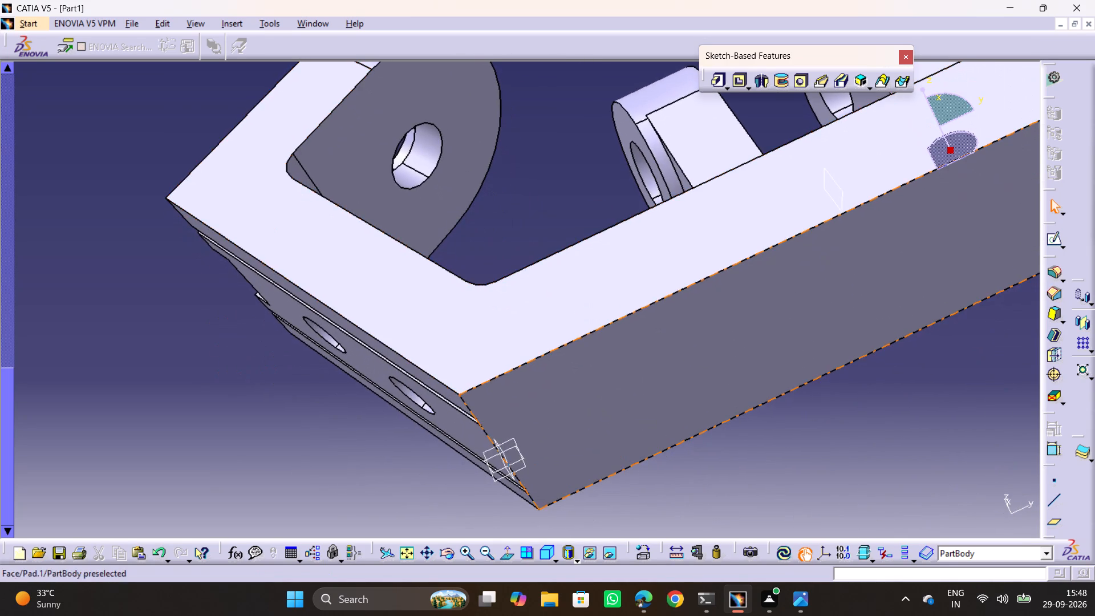
middle_click_drag(669, 359, 686, 518)
left_click_drag(669, 359, 686, 518)
scroll(759, 381, "down", 1)
middle_click_drag(757, 381, 652, 438)
left_click_drag(740, 386, 664, 438)
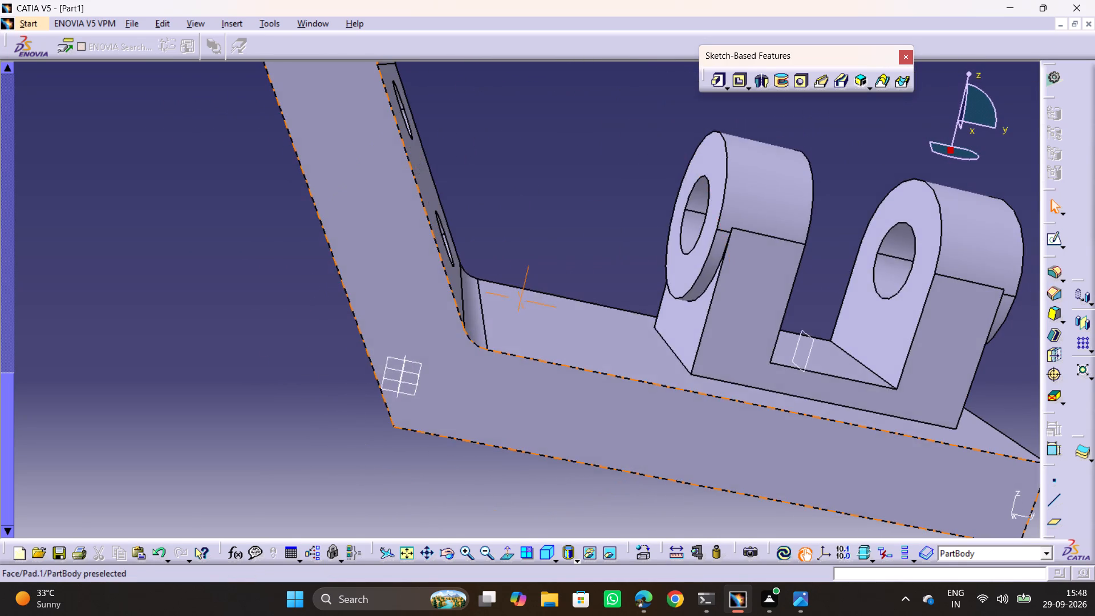
key("alt+Tab")
middle_click_drag(460, 416, 472, 287)
middle_click_drag(473, 282, 478, 272)
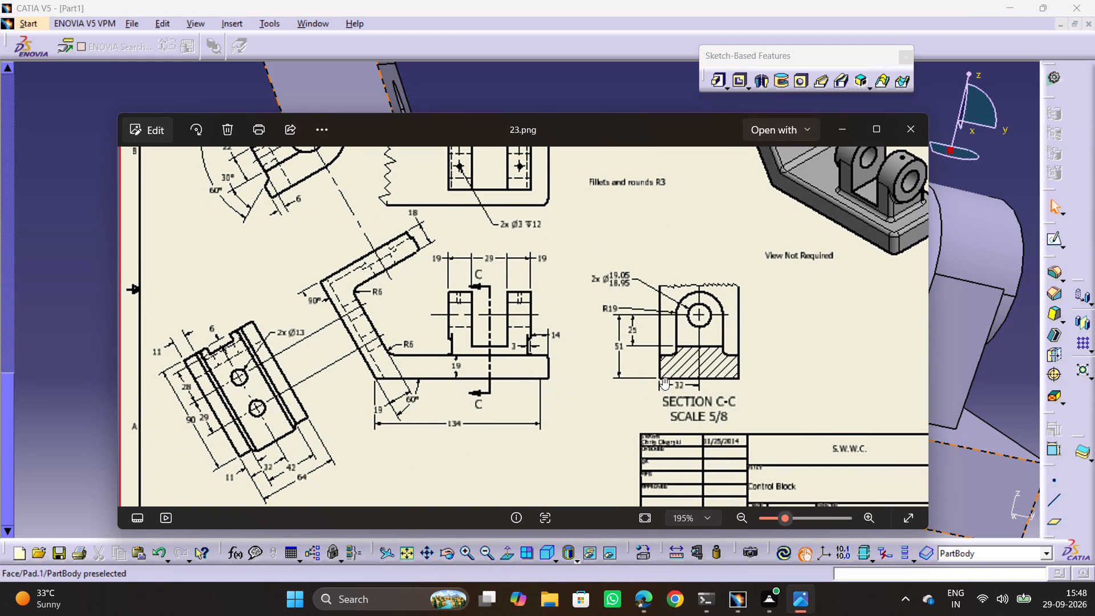
key("alt+Tab")
middle_click_drag(772, 297, 607, 350)
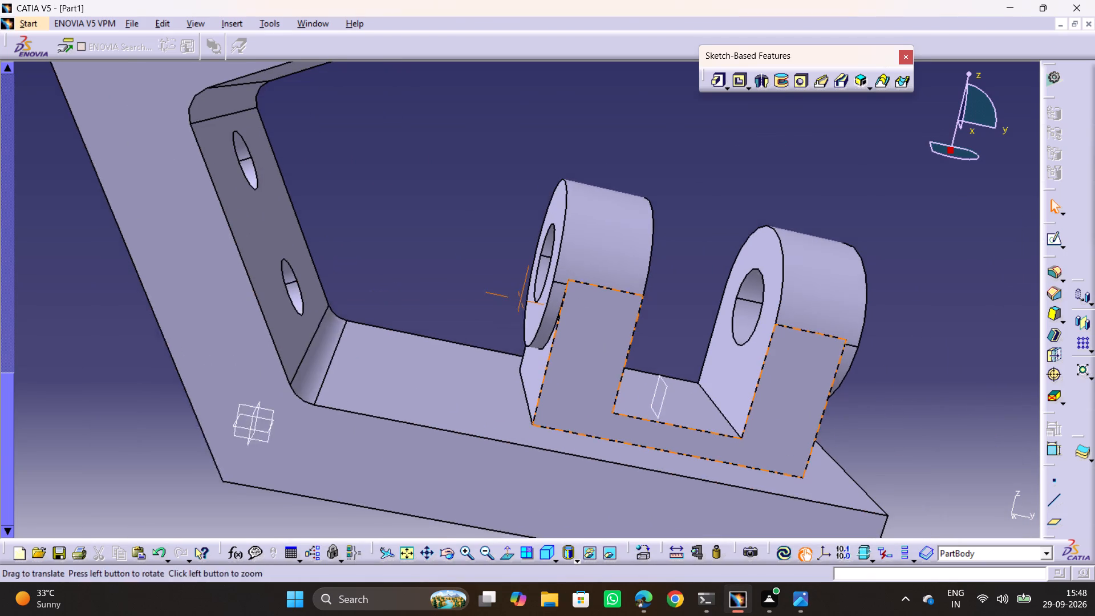
middle_click_drag(607, 350, 597, 351)
left_click_drag(543, 380, 522, 368)
middle_click_drag(541, 380, 510, 349)
middle_click_drag(519, 342, 504, 322)
left_click_drag(519, 342, 503, 324)
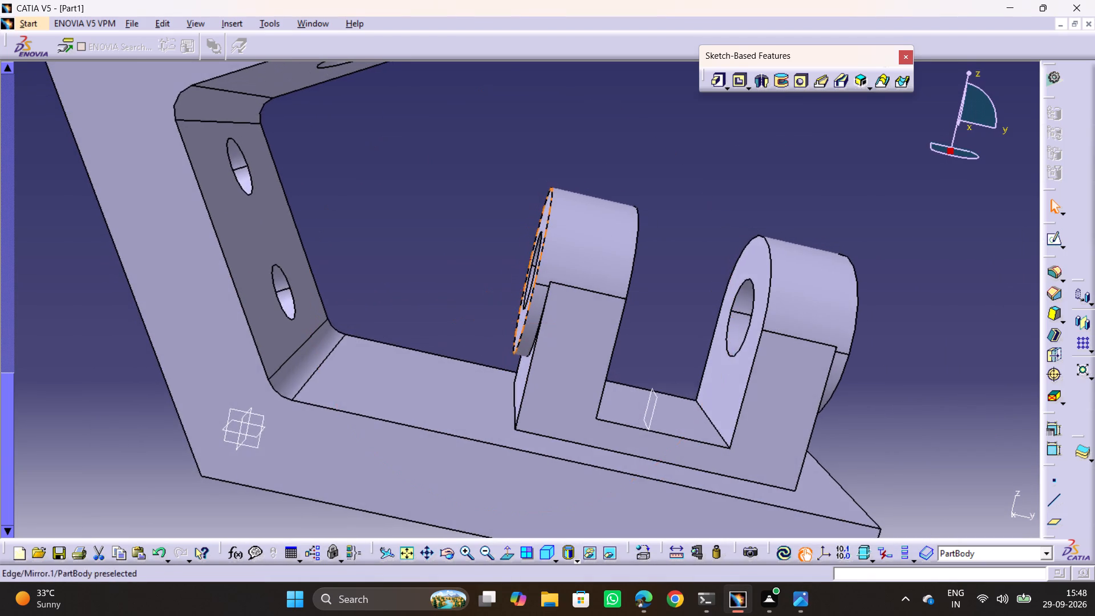
middle_click_drag(672, 326, 674, 348, "ctrl")
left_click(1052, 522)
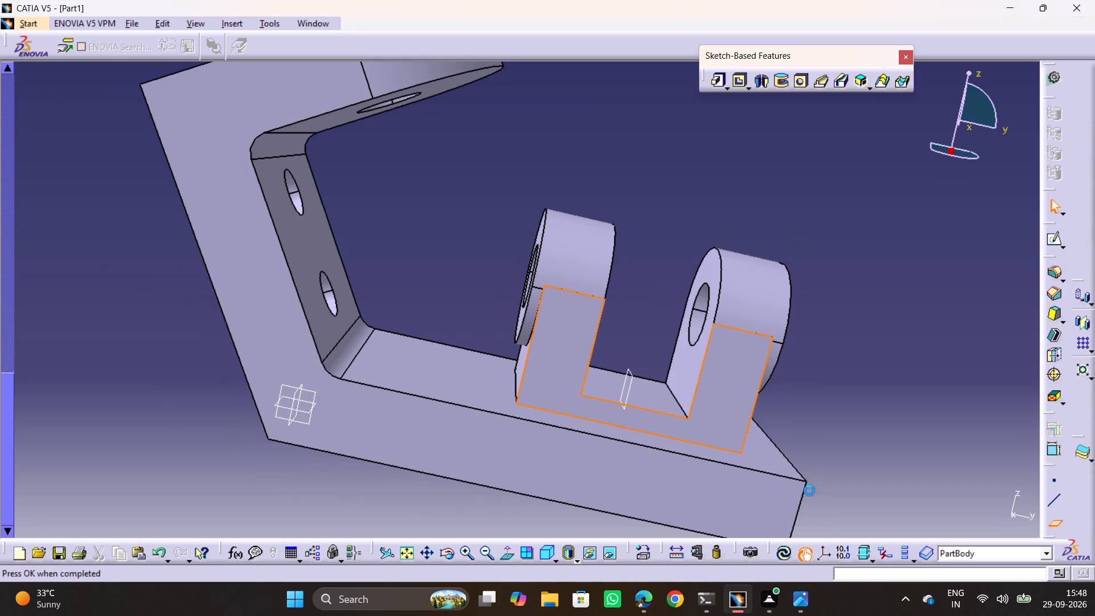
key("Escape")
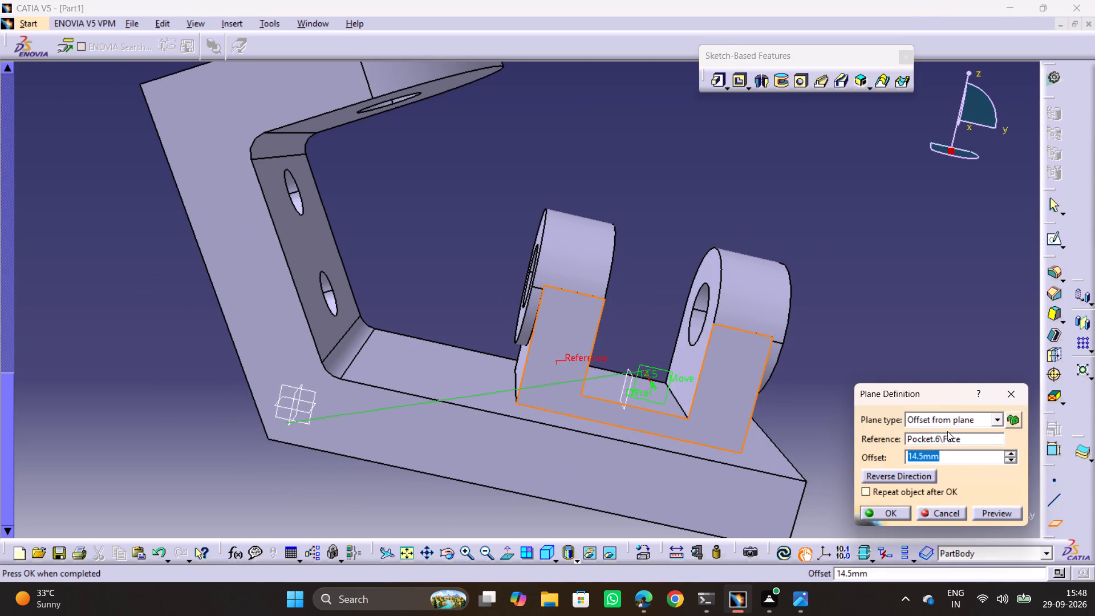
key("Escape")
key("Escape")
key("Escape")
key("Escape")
Create a reference plane offset 25.5 mm from the xy plane.
left_click(1059, 525)
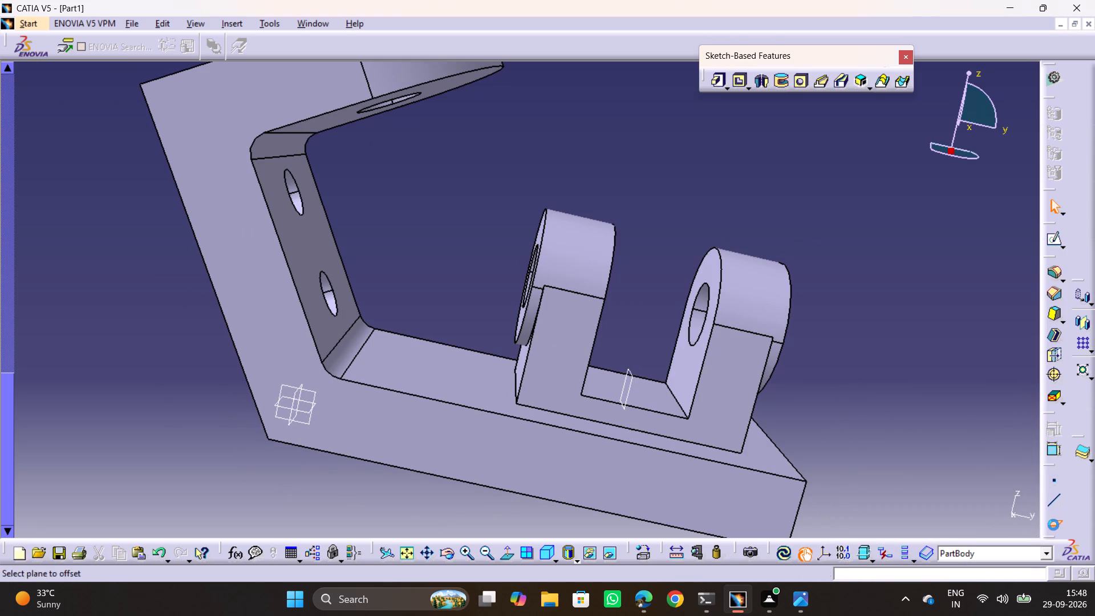
left_click(309, 410)
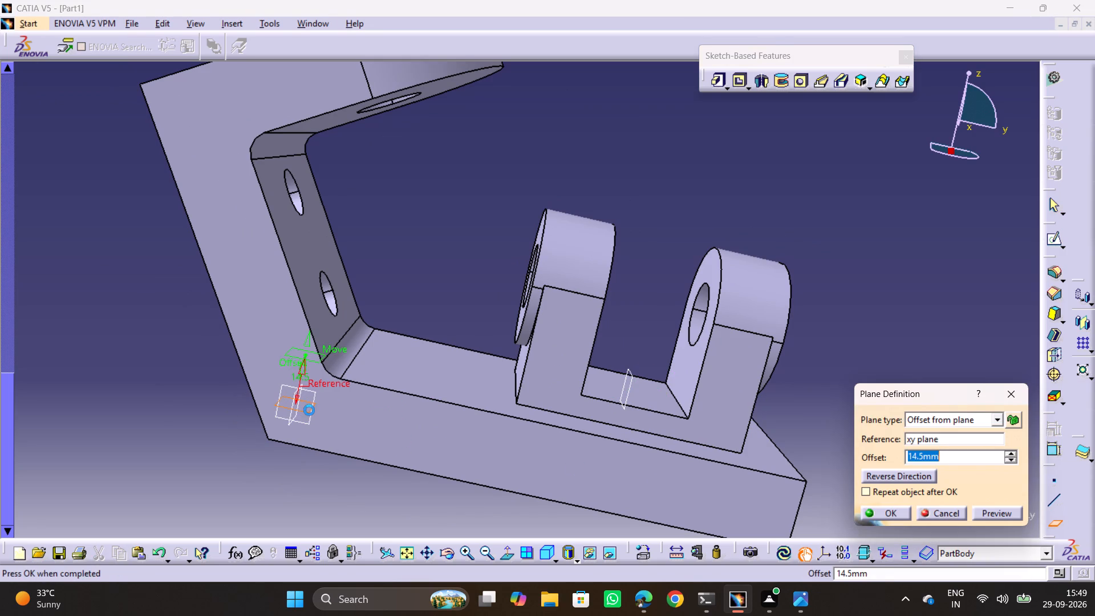
type("25.5")
right_click(309, 410)
key("Return")
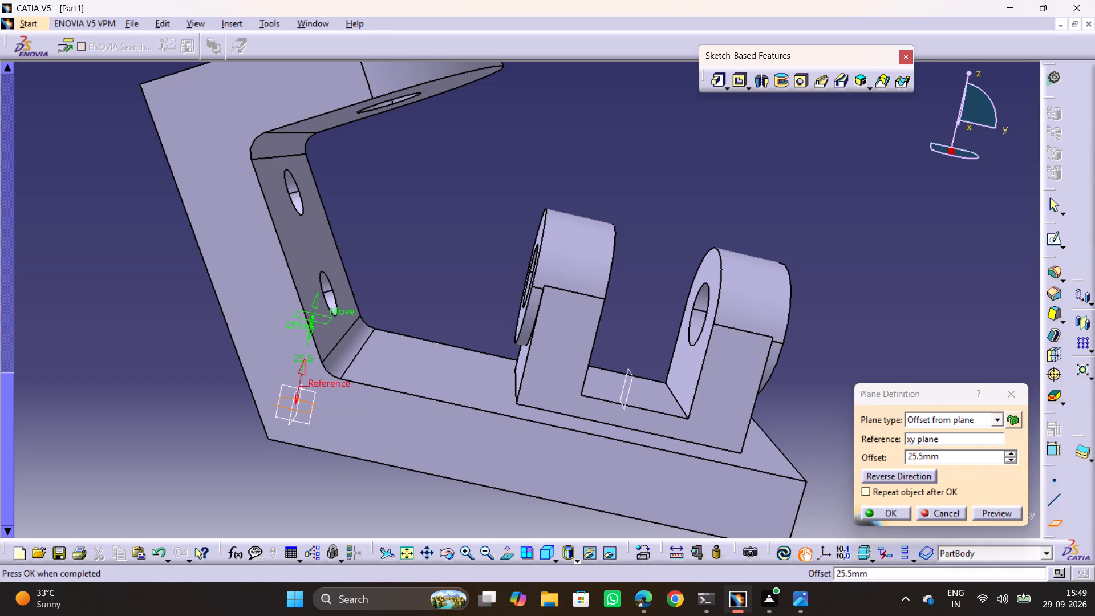
left_click(887, 514)
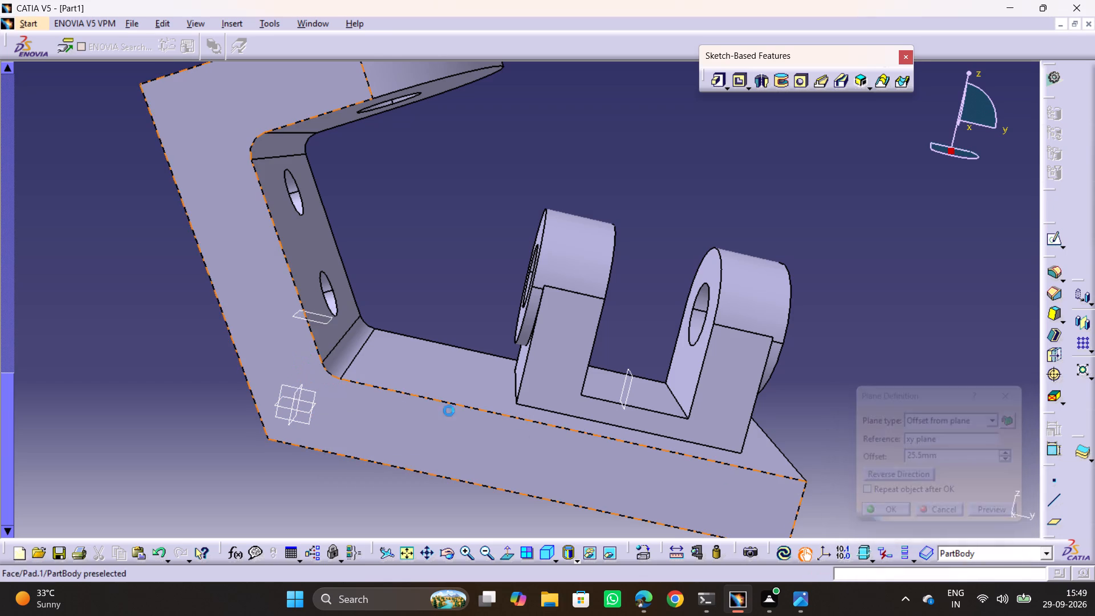
Set the new reference plane's offset from the xy plane to 51 mm.
middle_click_drag(416, 367, 448, 350)
left_click_drag(415, 367, 448, 350)
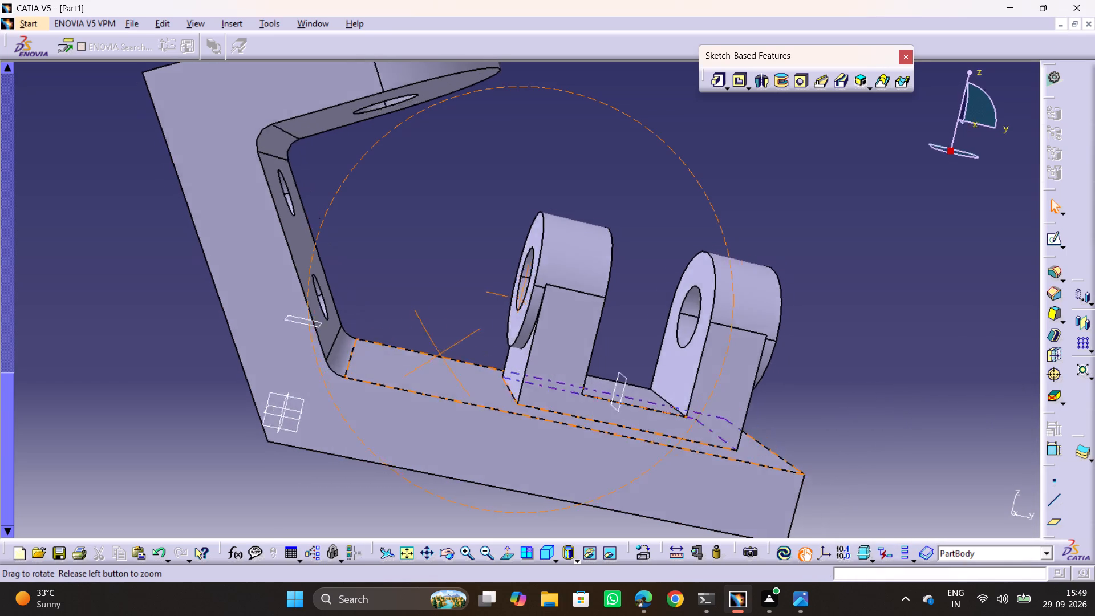
middle_click_drag(448, 350, 642, 352)
left_click_drag(448, 350, 642, 352)
scroll(646, 348, "down", 1)
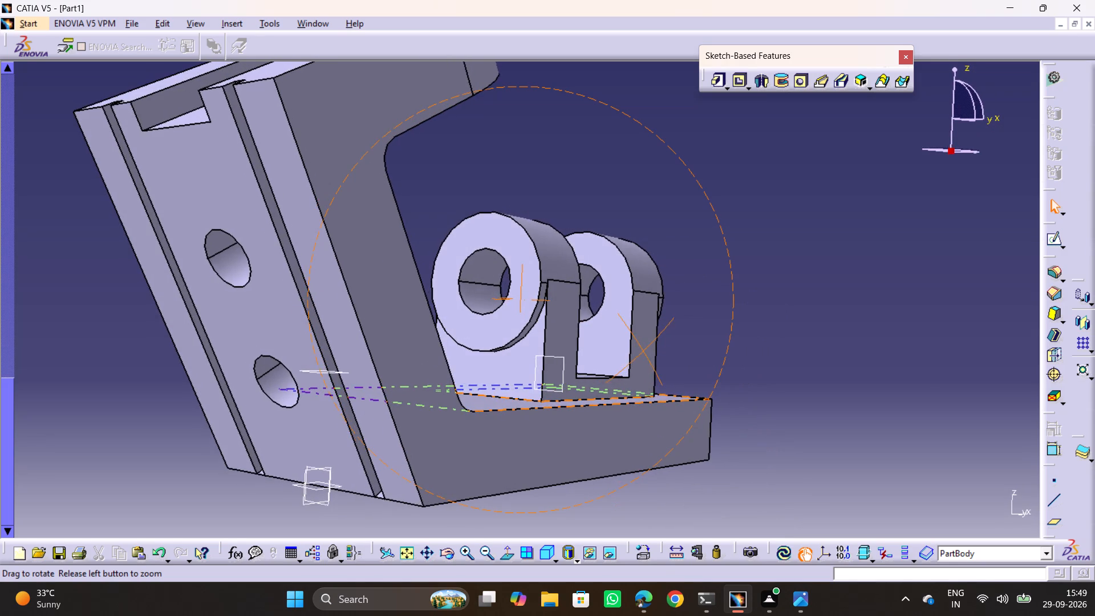
middle_click_drag(642, 352, 543, 391)
left_click_drag(642, 352, 543, 391)
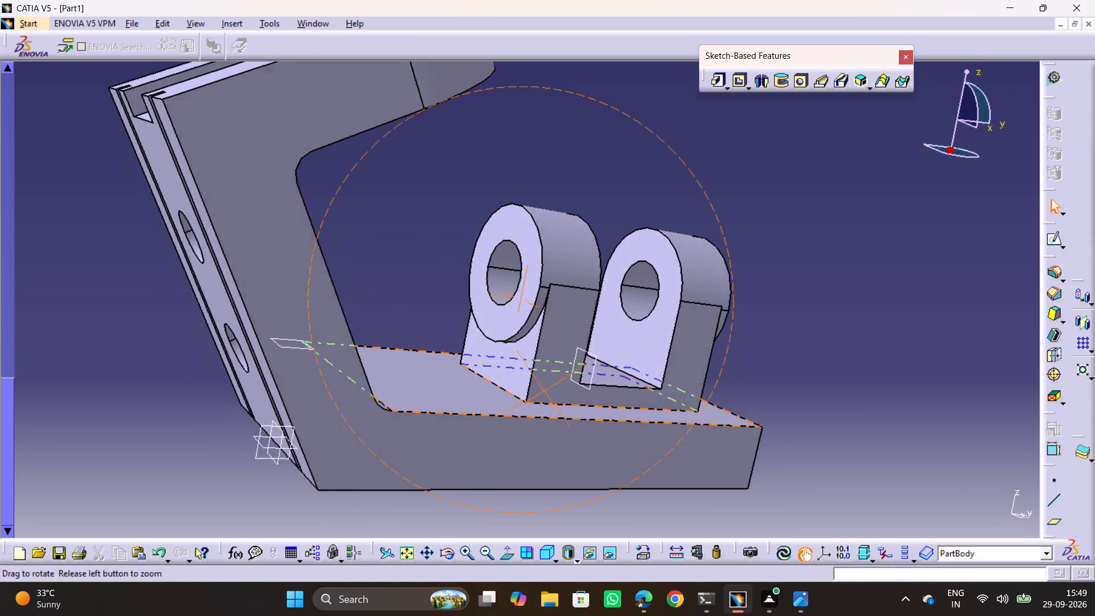
middle_click_drag(543, 391, 729, 364)
left_click_drag(543, 391, 729, 364)
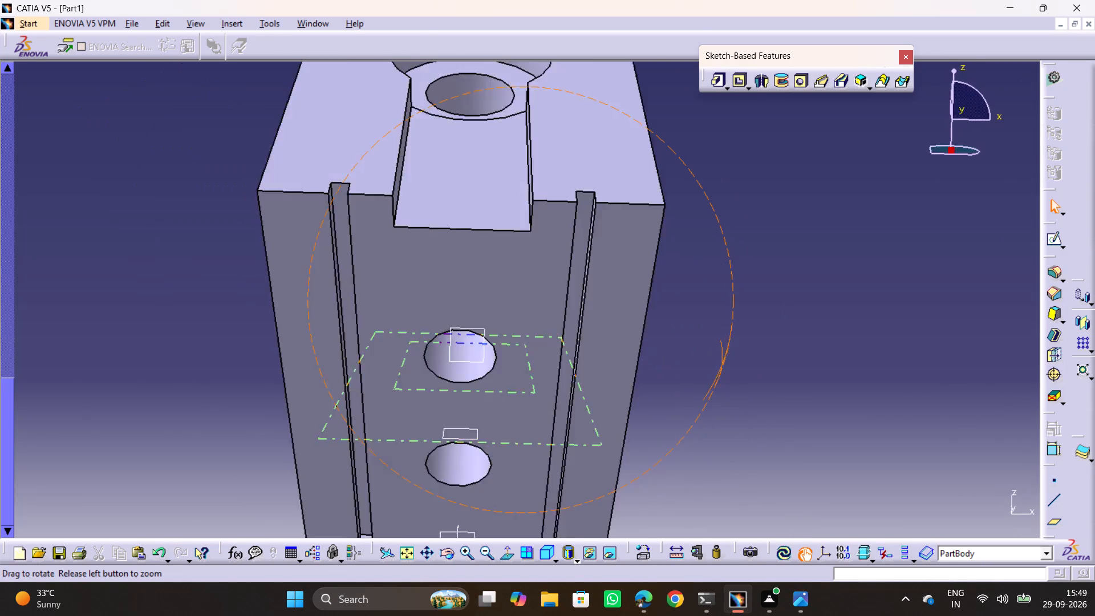
left_click_drag(729, 364, 601, 365)
middle_click_drag(729, 364, 601, 365)
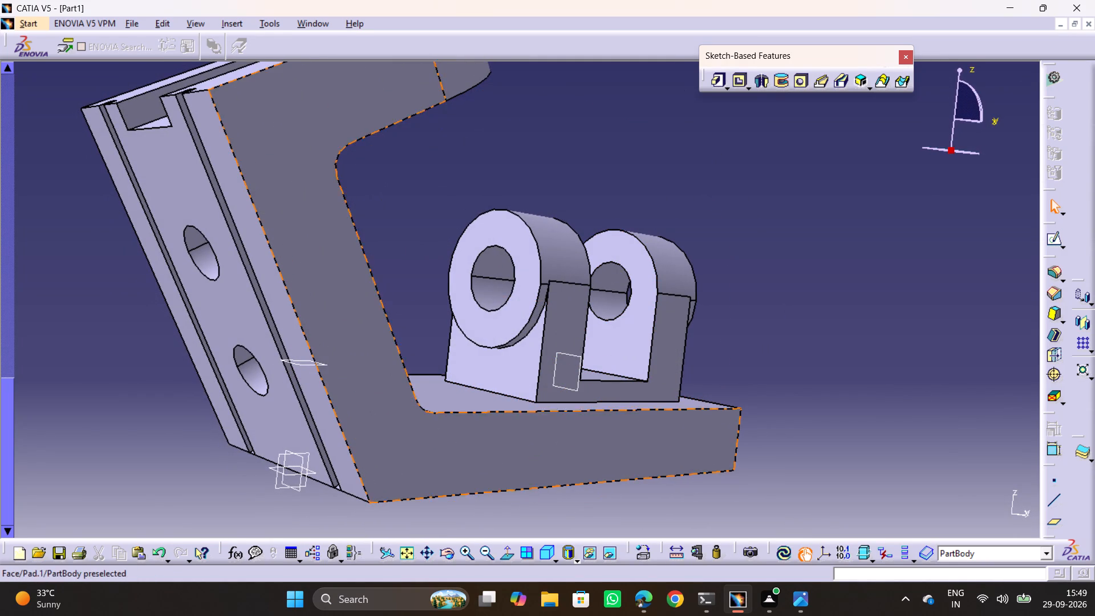
double_click(299, 364)
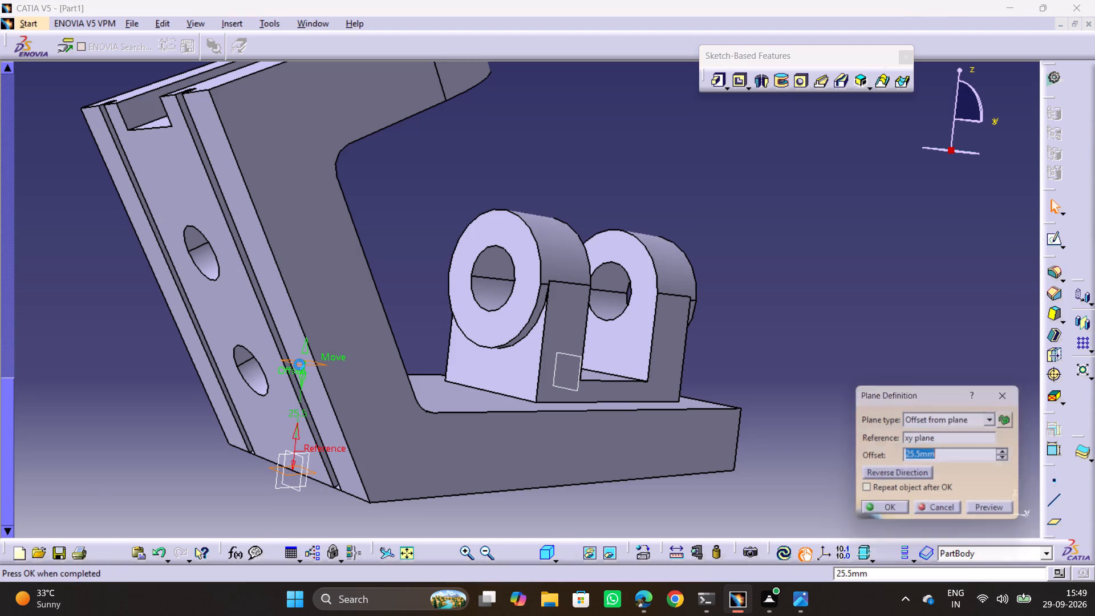
type("51")
key("Return")
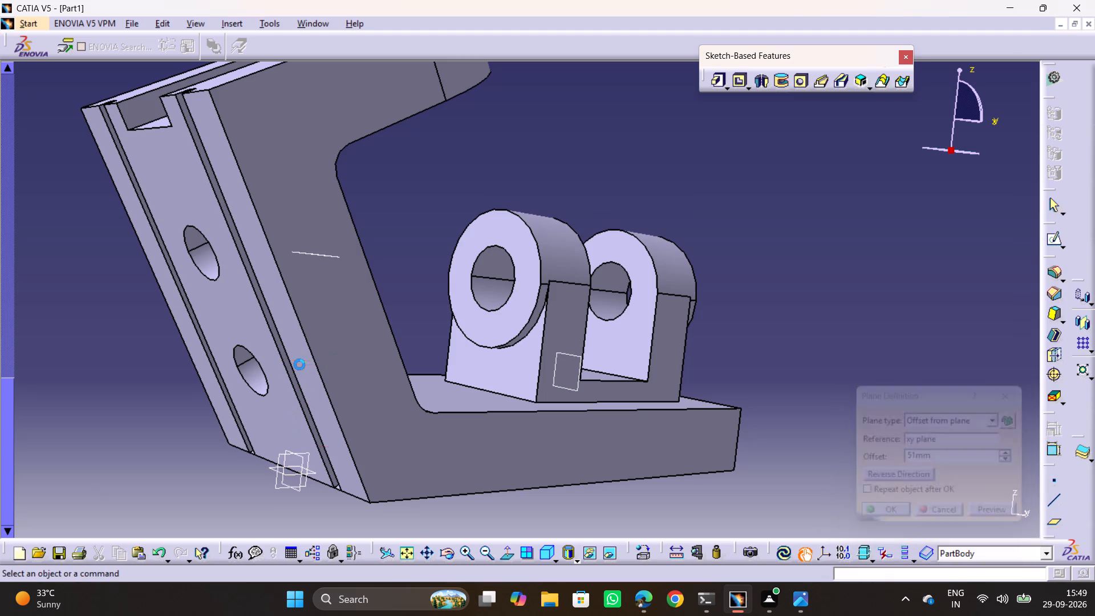
Open a sketch on the plane offset 51 mm from the xy plane and consult the lug details in drawing 23.png.
left_click(311, 254)
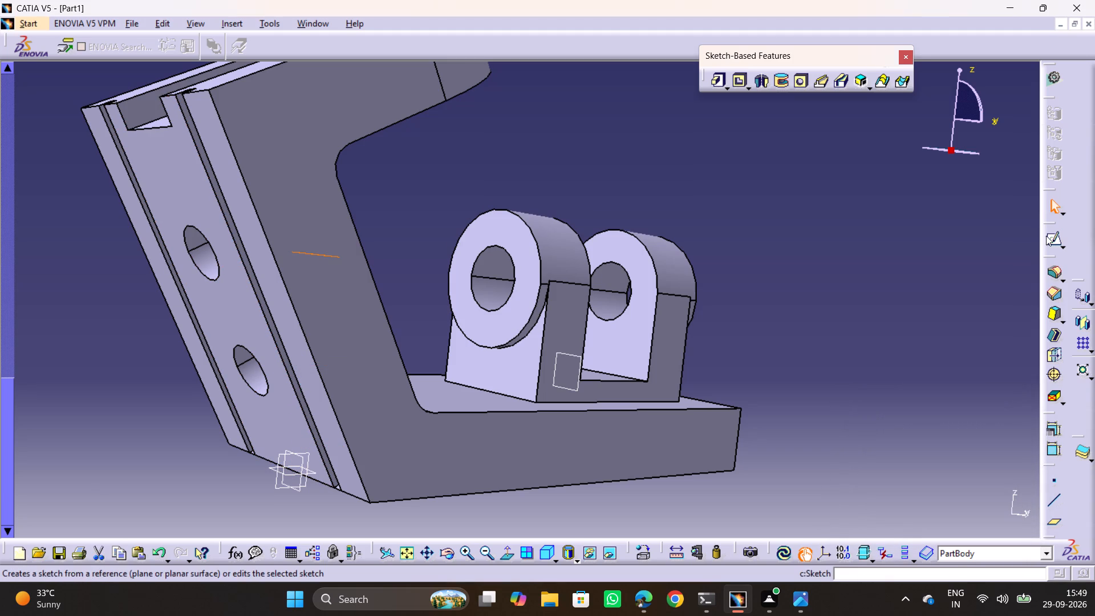
left_click(1053, 242)
key("alt+Tab")
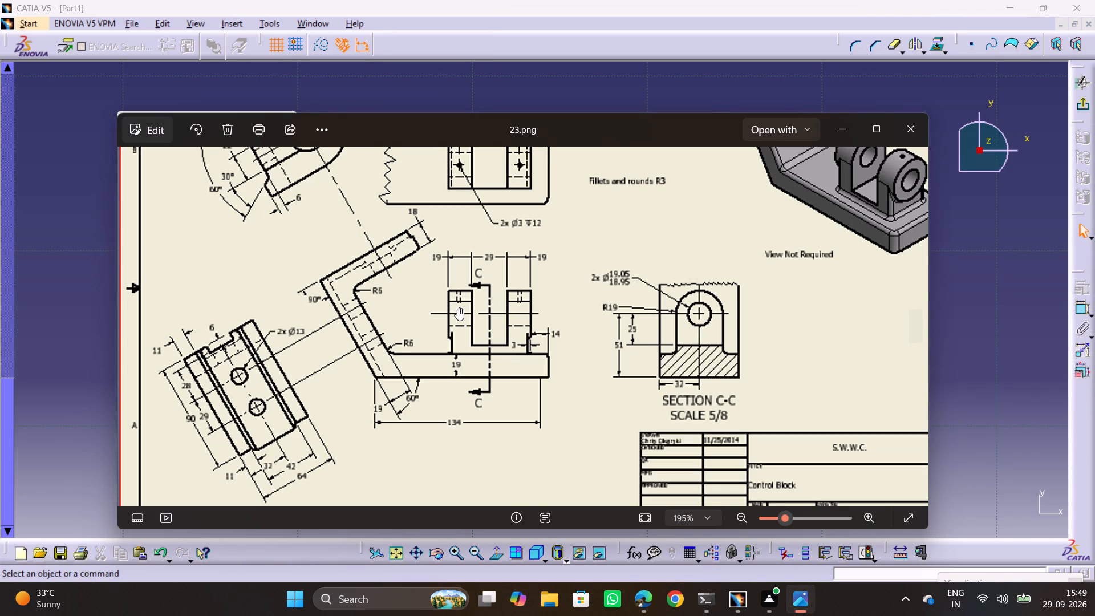
key("alt+Tab")
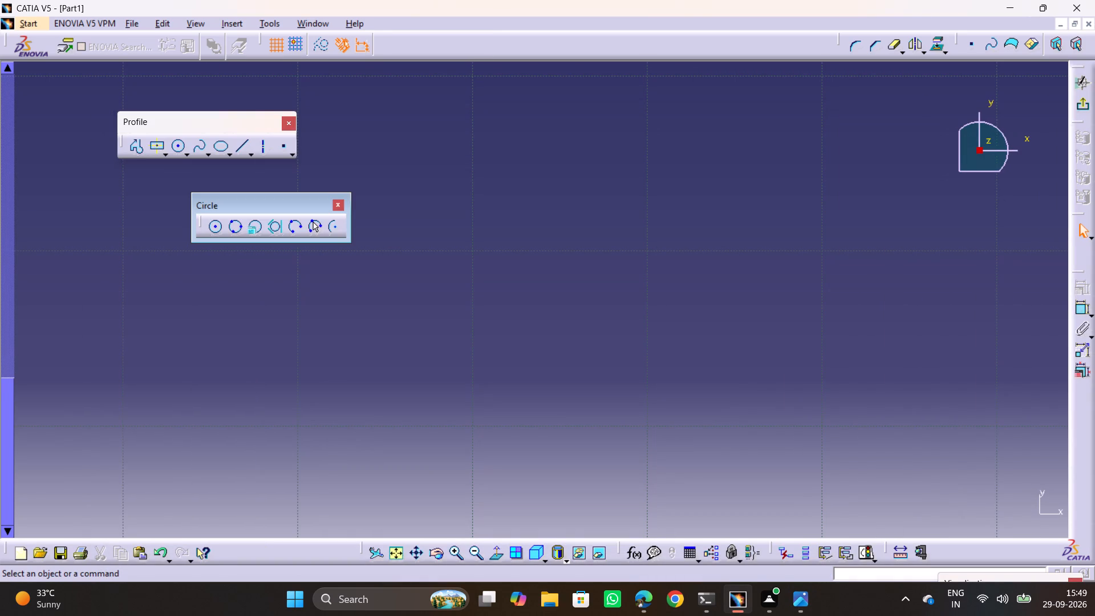
Examine the two lugs and the sketch axes from several angles, ending with a near-top view of the lugs.
scroll(676, 366, "down", 3)
scroll(474, 244, "down", 1, "ctrl")
middle_click_drag(477, 317, 489, 517, "ctrl")
middle_click_drag(584, 208, 584, 397, "ctrl")
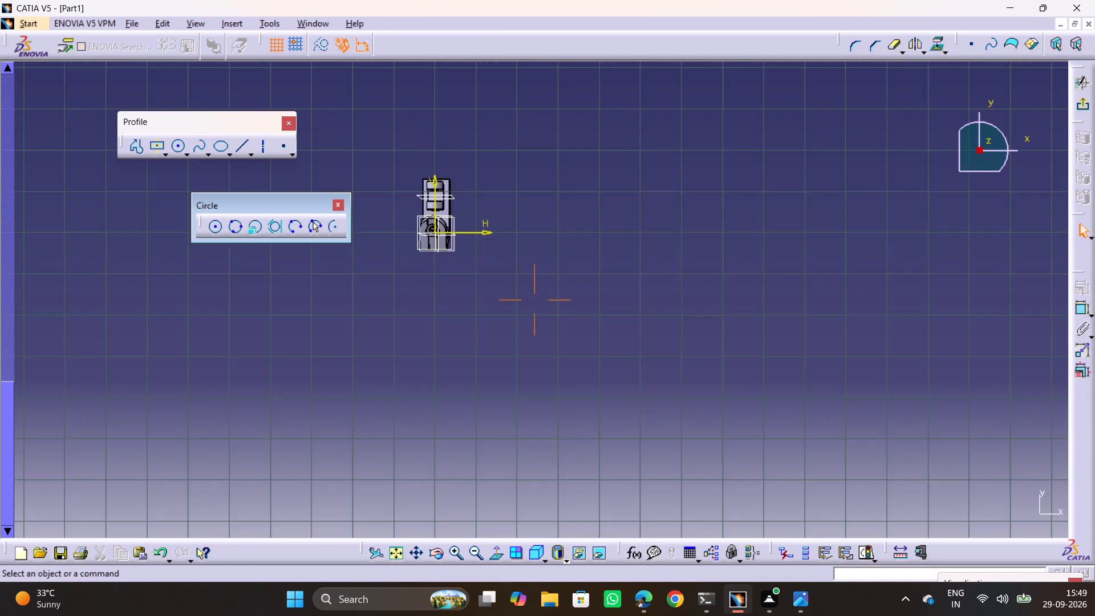
middle_click_drag(584, 397, 493, 233, "ctrl")
middle_click_drag(411, 189, 759, 480)
middle_click_drag(274, 153, 539, 360)
middle_click_drag(401, 229, 515, 406)
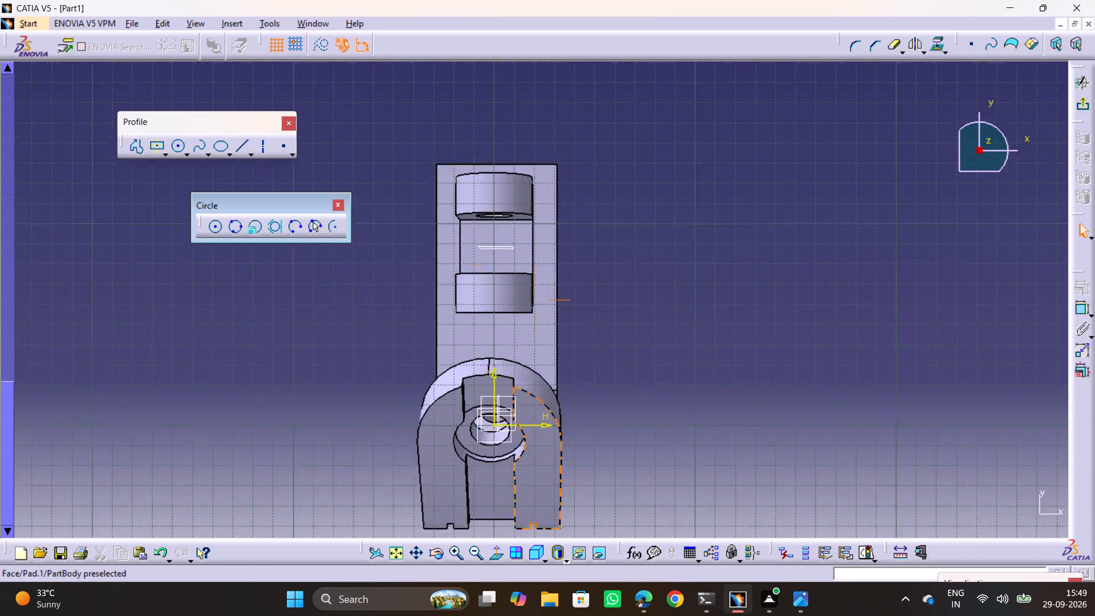
middle_click_drag(515, 406, 537, 426)
middle_click_drag(482, 360, 733, 263)
left_click_drag(478, 360, 733, 264)
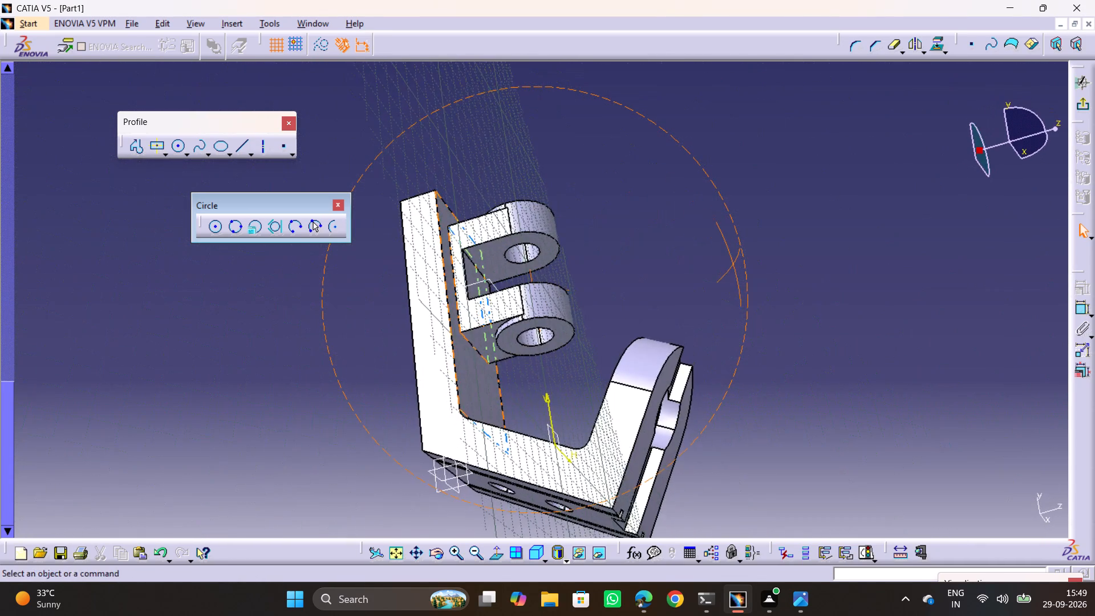
middle_click_drag(671, 372, 382, 108)
left_click_drag(665, 374, 383, 108)
middle_click_drag(554, 216, 582, 268)
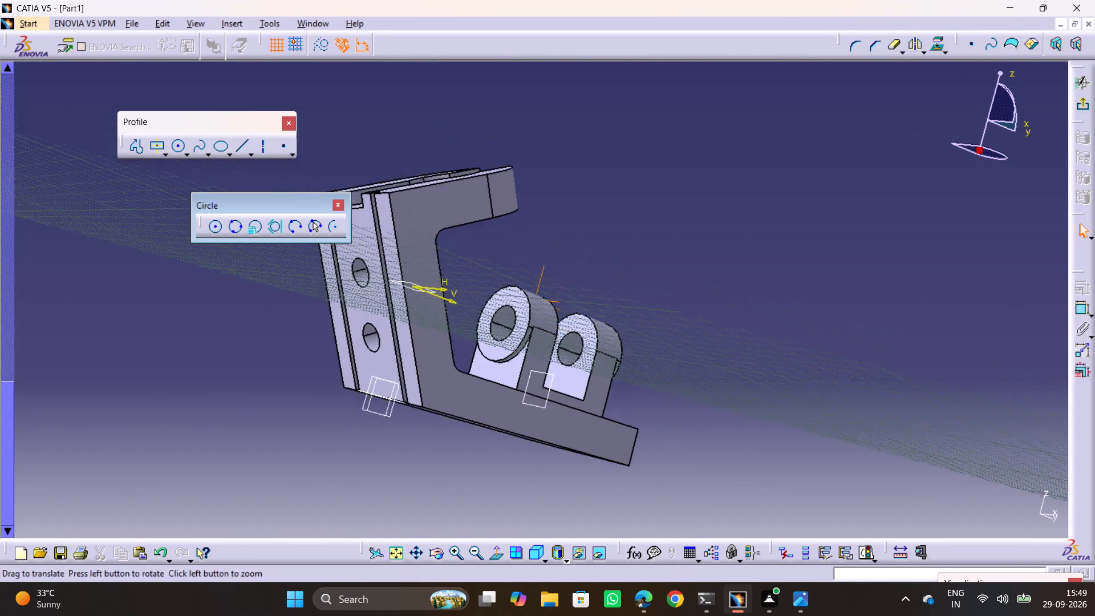
middle_click_drag(582, 268, 635, 328)
middle_click_drag(655, 336, 444, 463)
left_click_drag(642, 341, 444, 471)
middle_click_drag(515, 422, 519, 362, "ctrl")
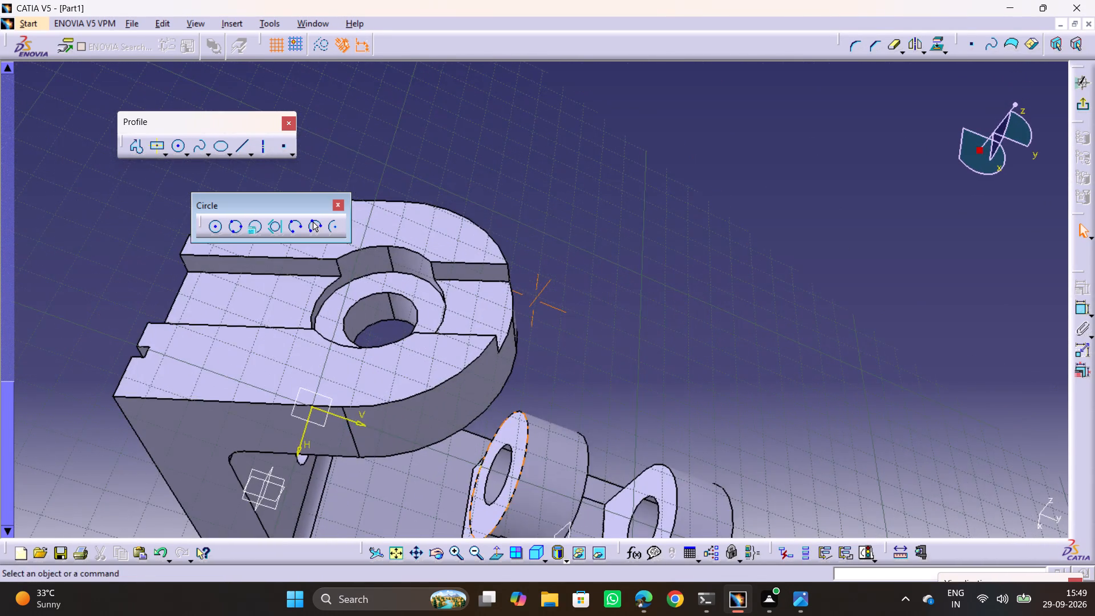
middle_click_drag(578, 408, 347, 379)
left_click_drag(575, 410, 344, 375)
middle_click_drag(529, 466, 628, 328)
middle_click_drag(638, 363, 622, 368)
left_click_drag(622, 367, 801, 435)
middle_click_drag(622, 368, 801, 433)
middle_click_drag(354, 235, 304, 403)
left_click_drag(347, 265, 304, 403)
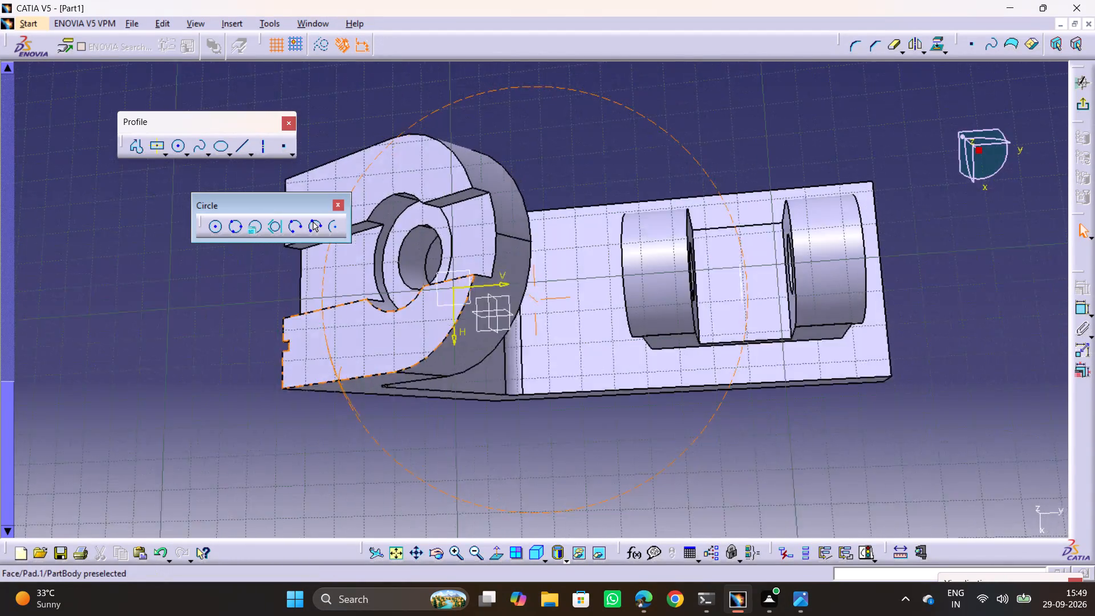
middle_click_drag(304, 403, 295, 415)
left_click_drag(304, 403, 295, 415)
middle_click_drag(834, 309, 834, 268, "ctrl")
middle_click_drag(784, 264, 912, 325)
left_click_drag(784, 264, 912, 325)
scroll(822, 278, "down", 1)
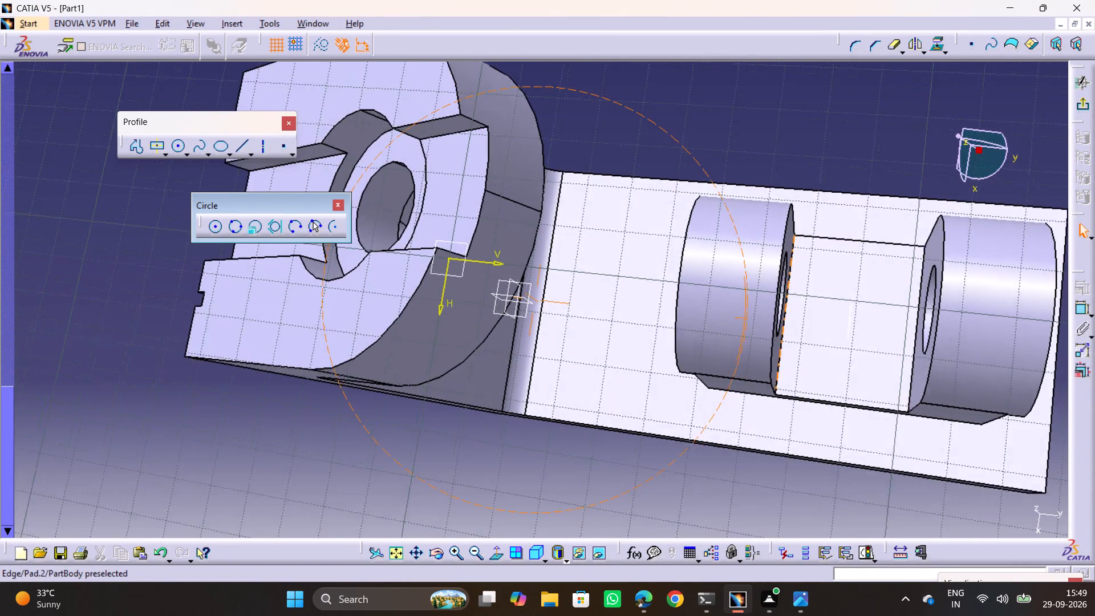
middle_click_drag(912, 325, 912, 322)
left_click_drag(912, 325, 912, 322)
middle_click_drag(779, 311, 628, 391, "ctrl")
middle_click_drag(725, 390, 759, 395)
left_click_drag(725, 391, 759, 395)
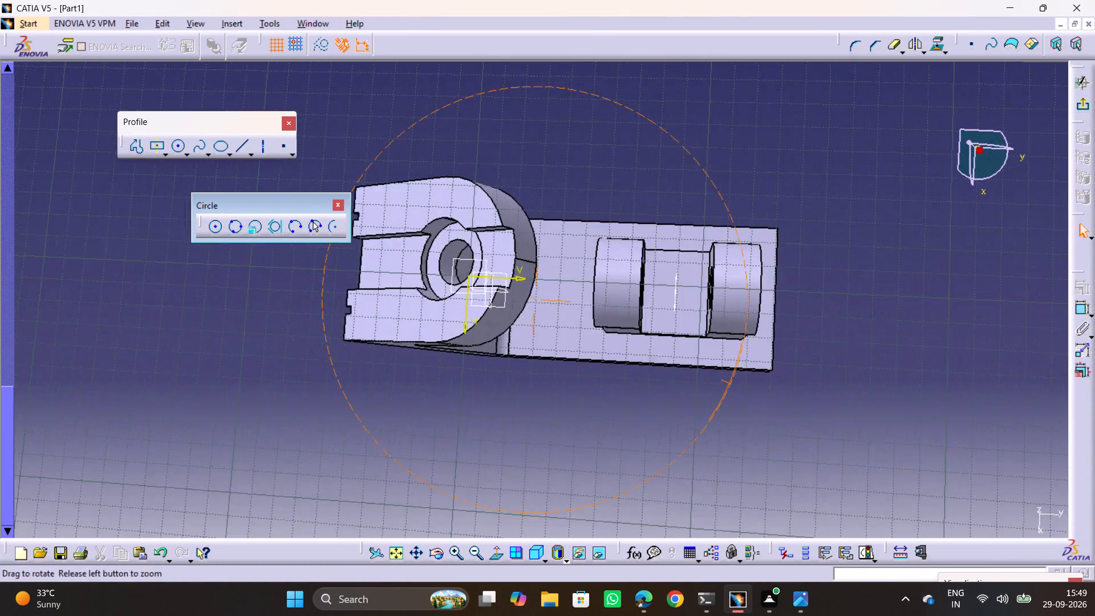
left_click_drag(759, 395, 789, 396)
middle_click_drag(759, 395, 789, 396)
middle_click_drag(591, 295, 604, 238, "ctrl")
middle_click_drag(752, 329, 536, 317)
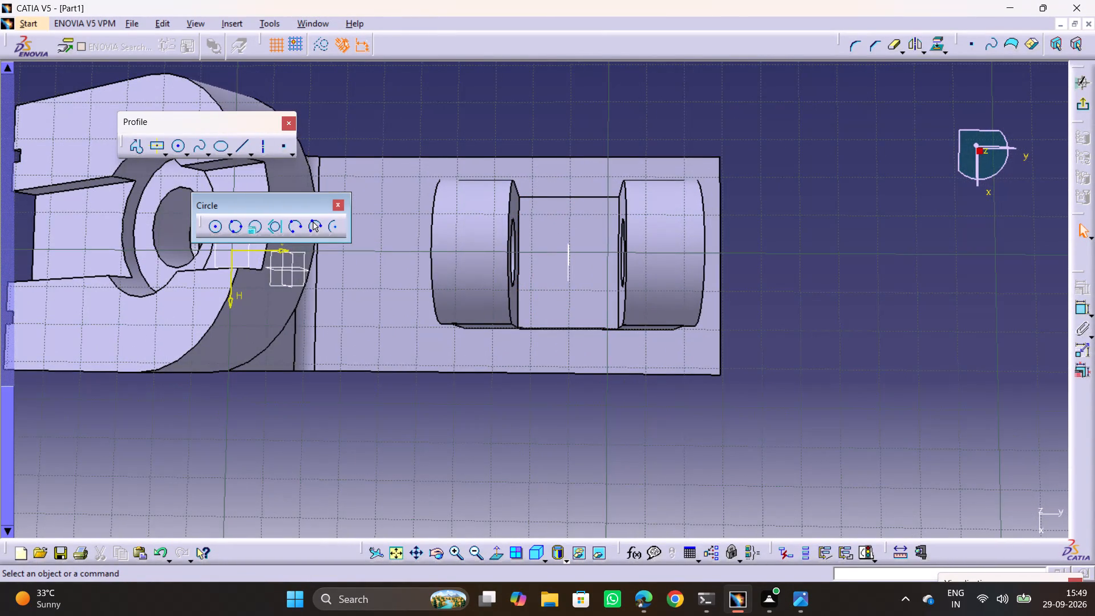
Sketch a circle of about 5.9 mm radius over the lug nearer the origin, centred on the V axis.
left_click(180, 149)
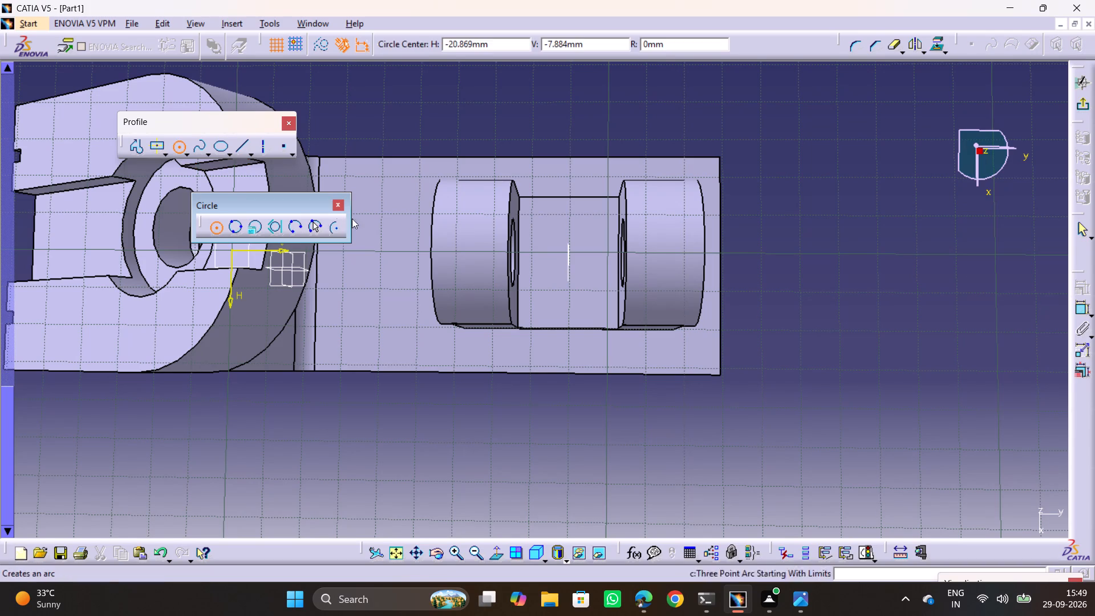
left_click(474, 247)
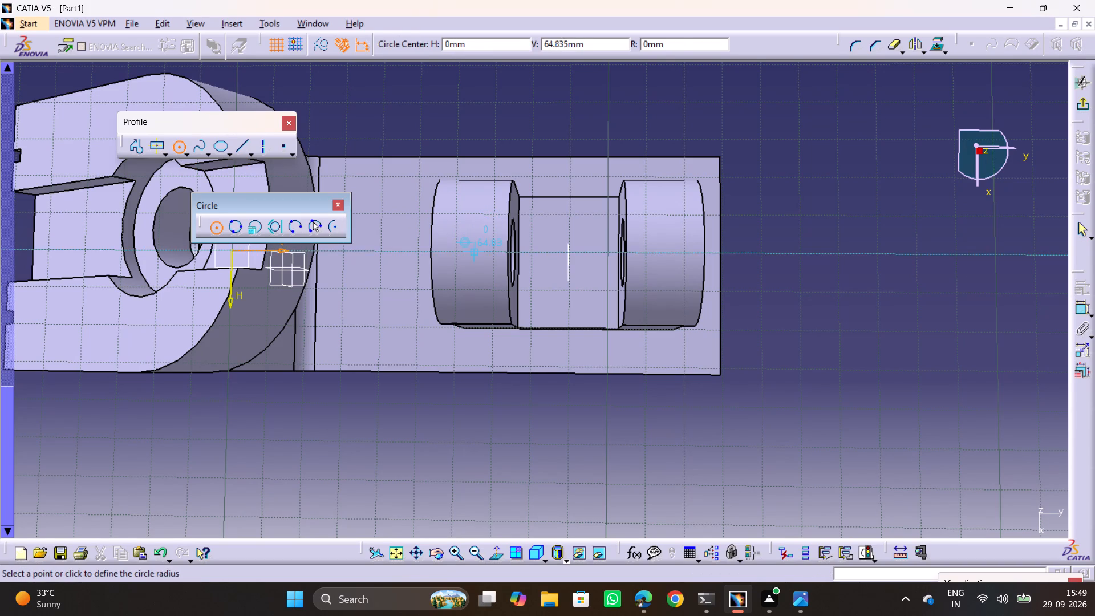
left_click(478, 229)
left_click(853, 322)
Check the pin-hole details in drawing 23.png and constrain the circle's centre 9 mm from the outer face of its lug.
key("alt+Tab")
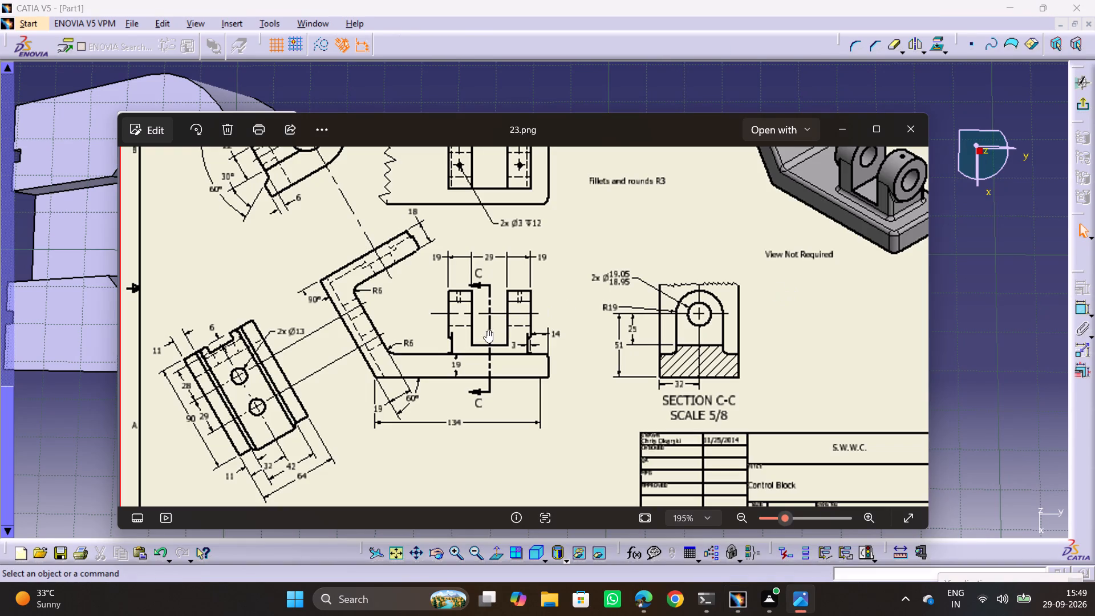
middle_click_drag(515, 269, 542, 275)
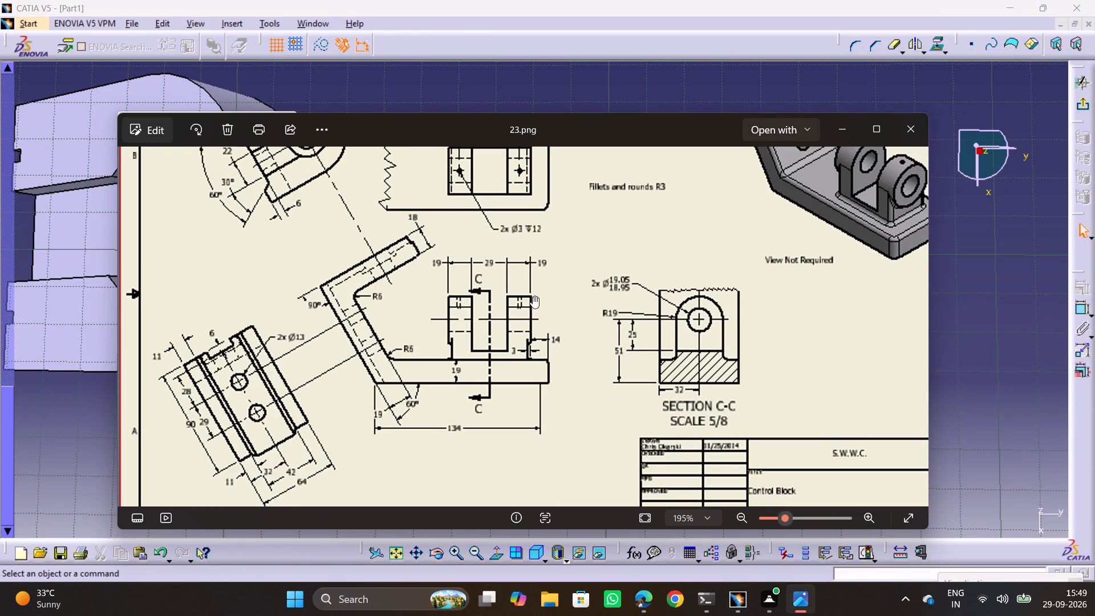
middle_click_drag(493, 237, 494, 343)
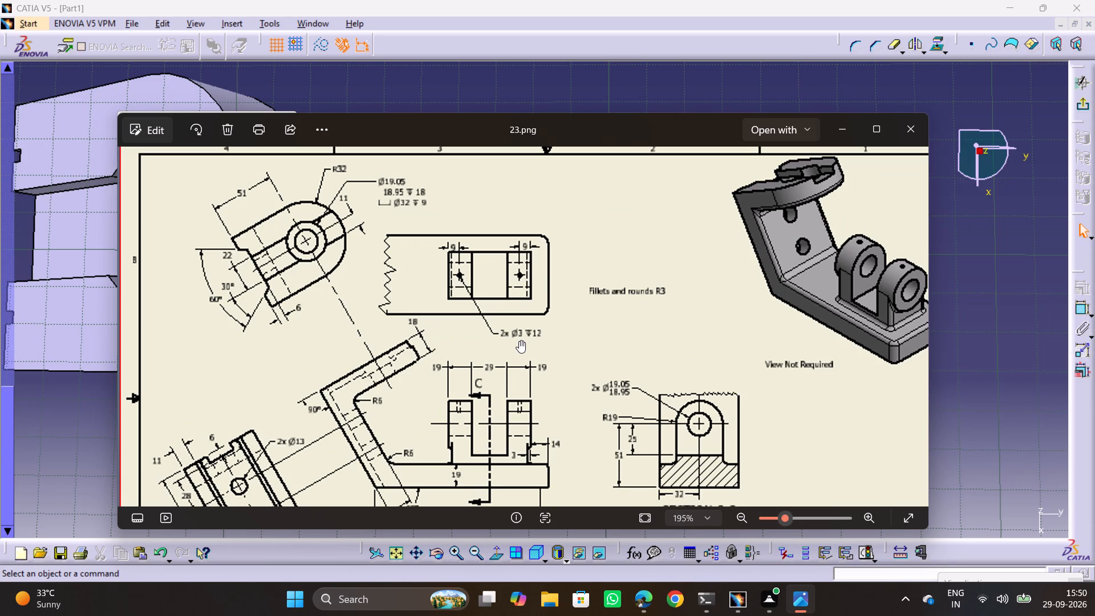
key("alt+Tab")
key("alt+Tab")
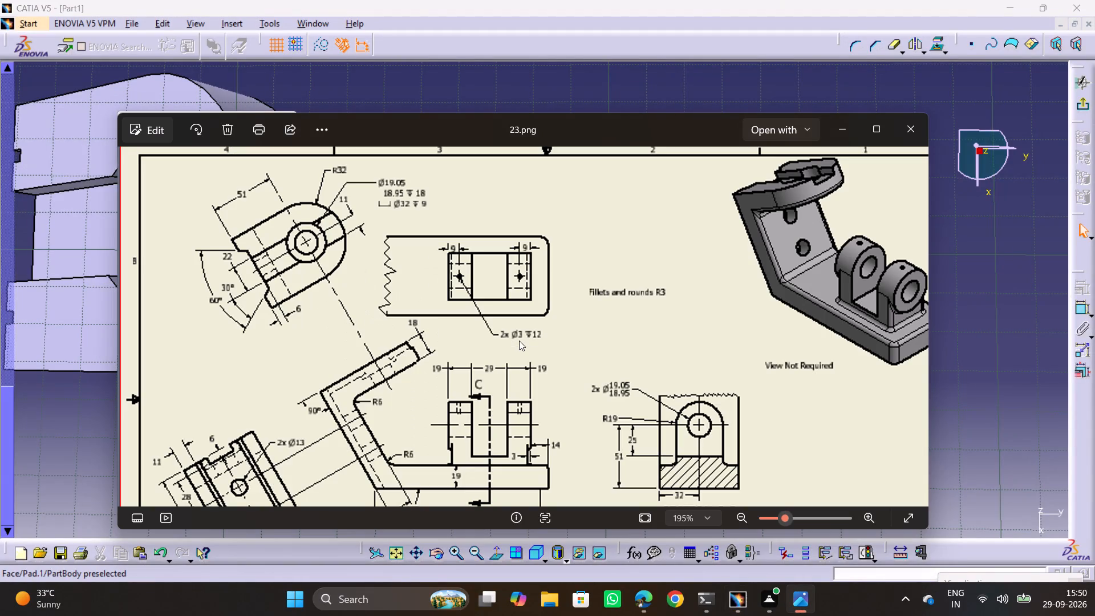
key("alt+Tab")
middle_click_drag(486, 325, 482, 248, "ctrl")
middle_click_drag(514, 277, 531, 285)
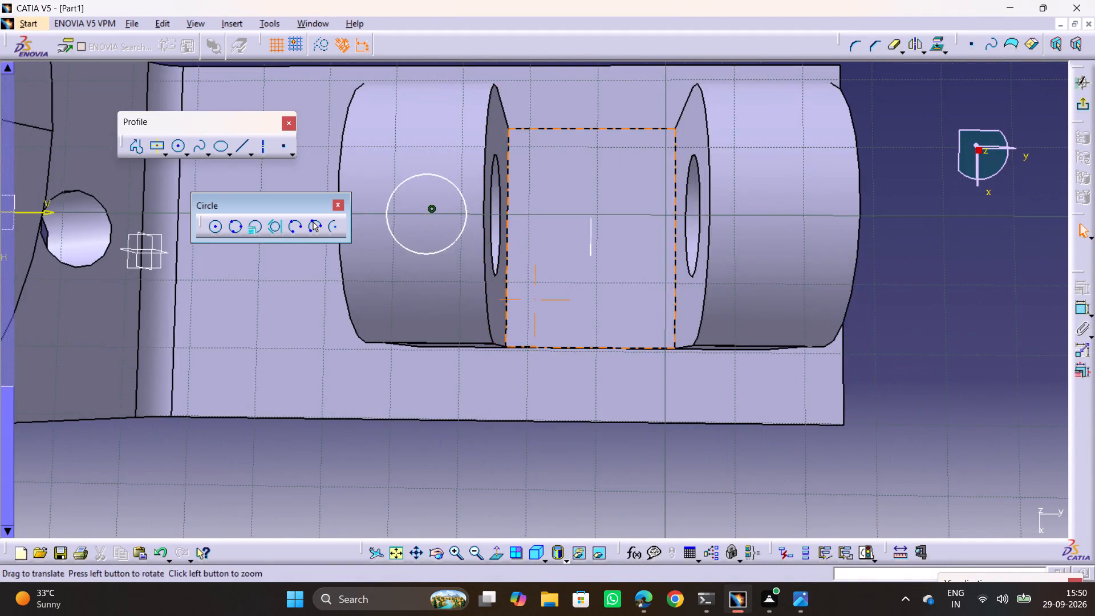
middle_click_drag(531, 285, 663, 318)
middle_click_drag(652, 330, 658, 337)
left_click_drag(650, 330, 658, 338)
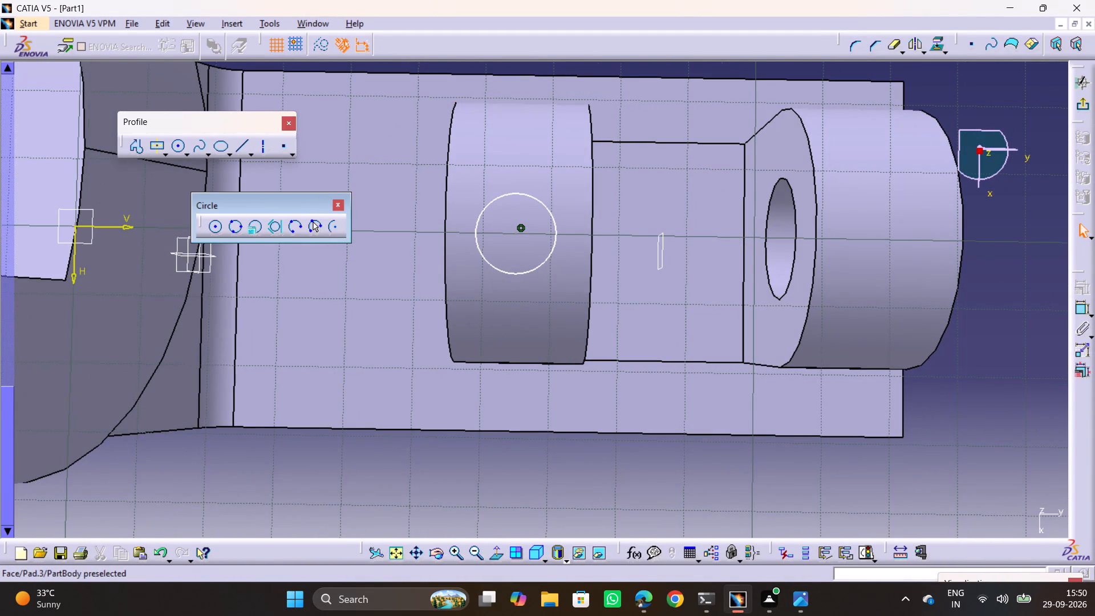
left_click(1080, 313)
left_click(445, 207)
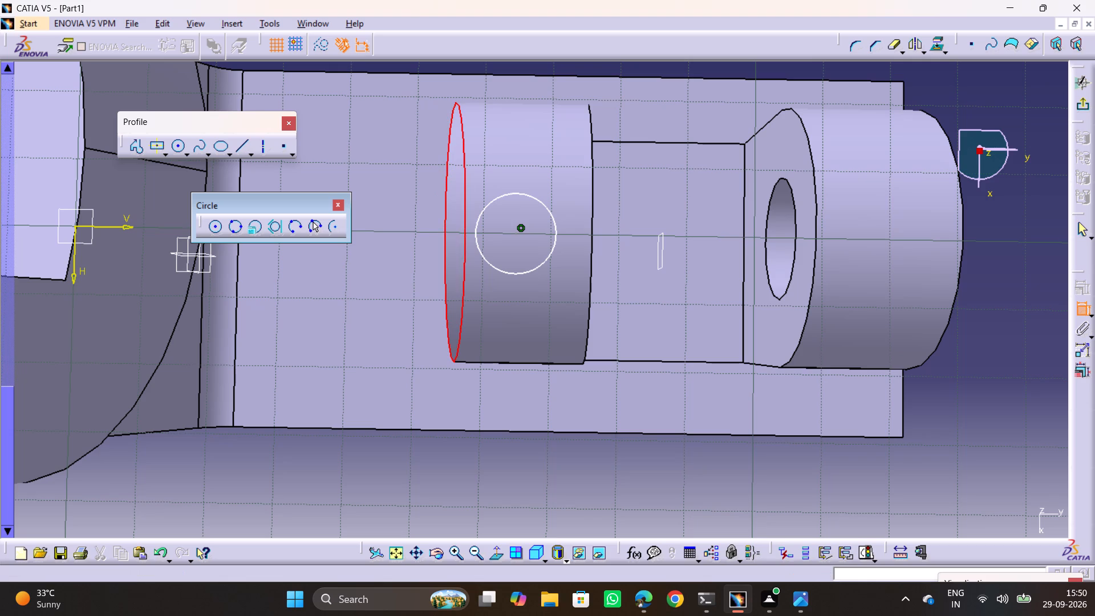
left_click(514, 234)
left_click(495, 351)
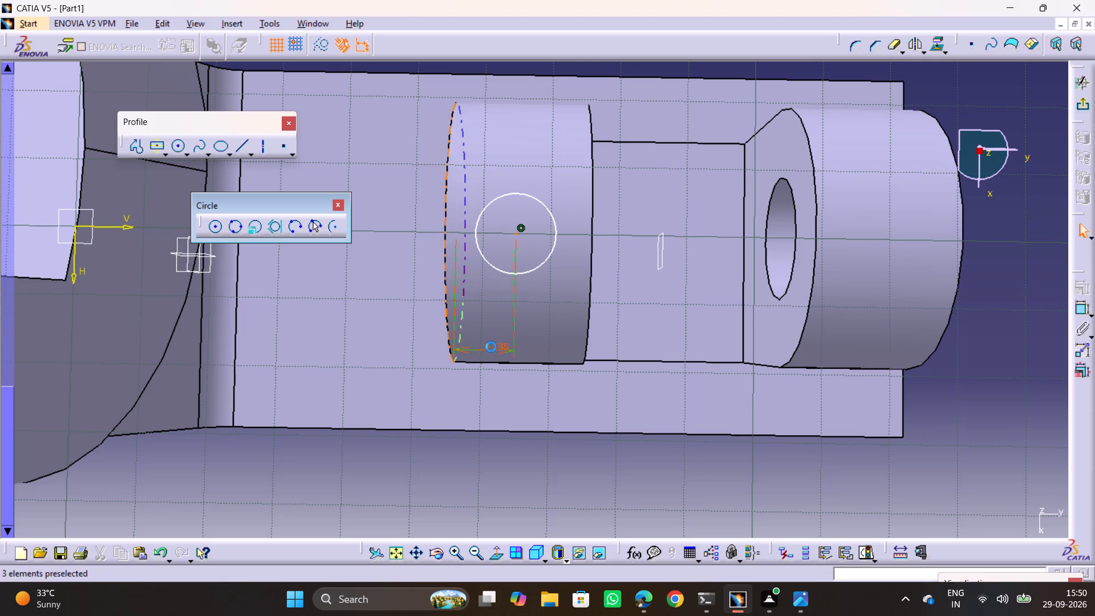
double_click(491, 347)
key("9")
key("Return")
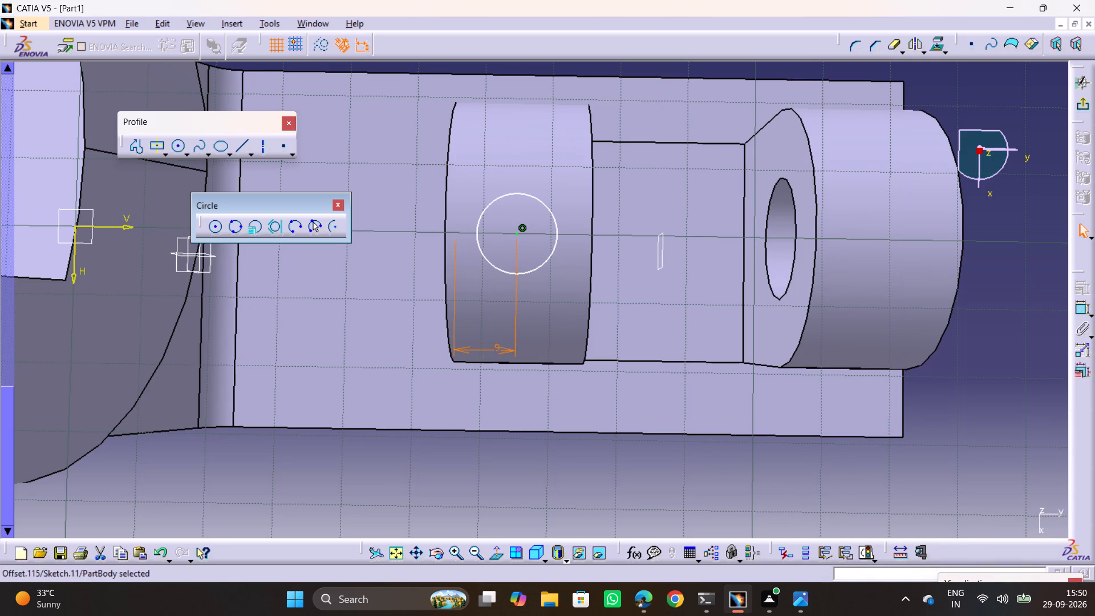
left_click(705, 496)
Dimension the circle on the lug with a radius of 1.5 mm.
left_click(1077, 307)
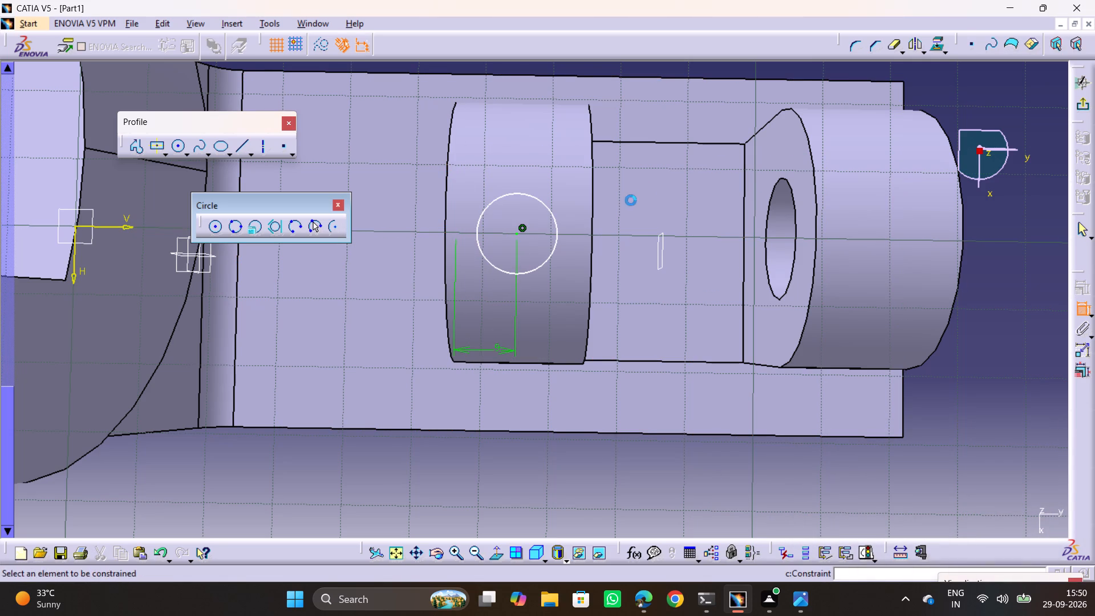
left_click(540, 264)
left_click(558, 321)
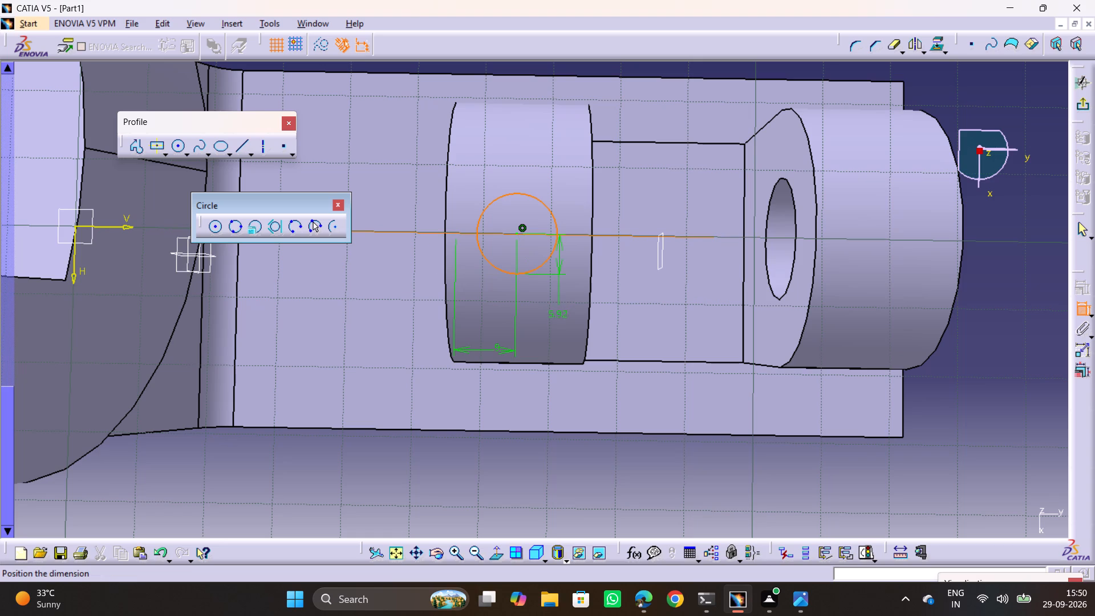
key("ctrl+z")
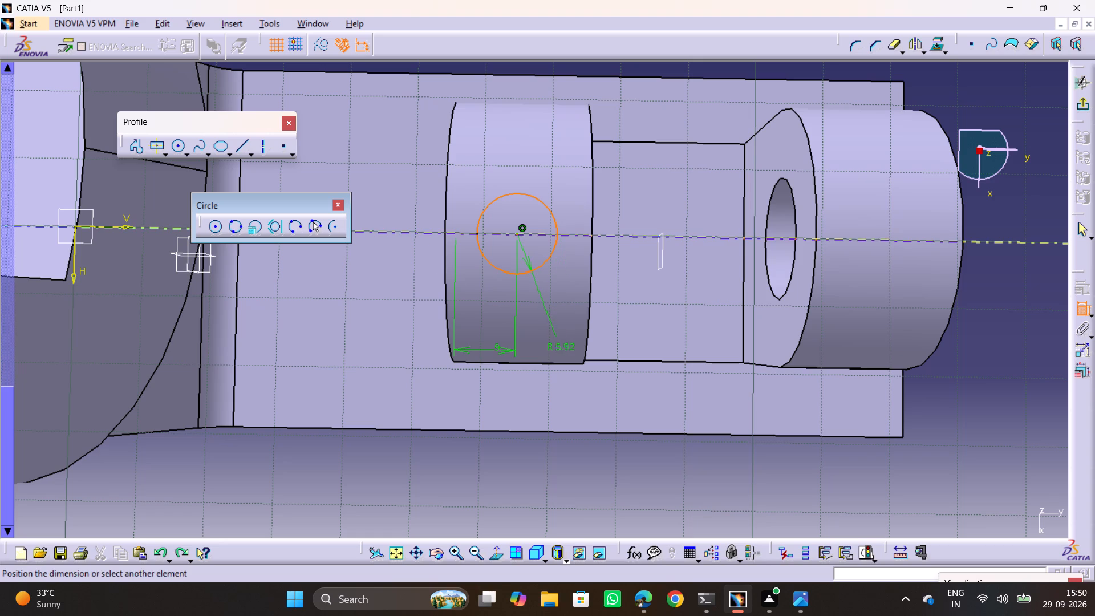
left_click(595, 501)
double_click(605, 500)
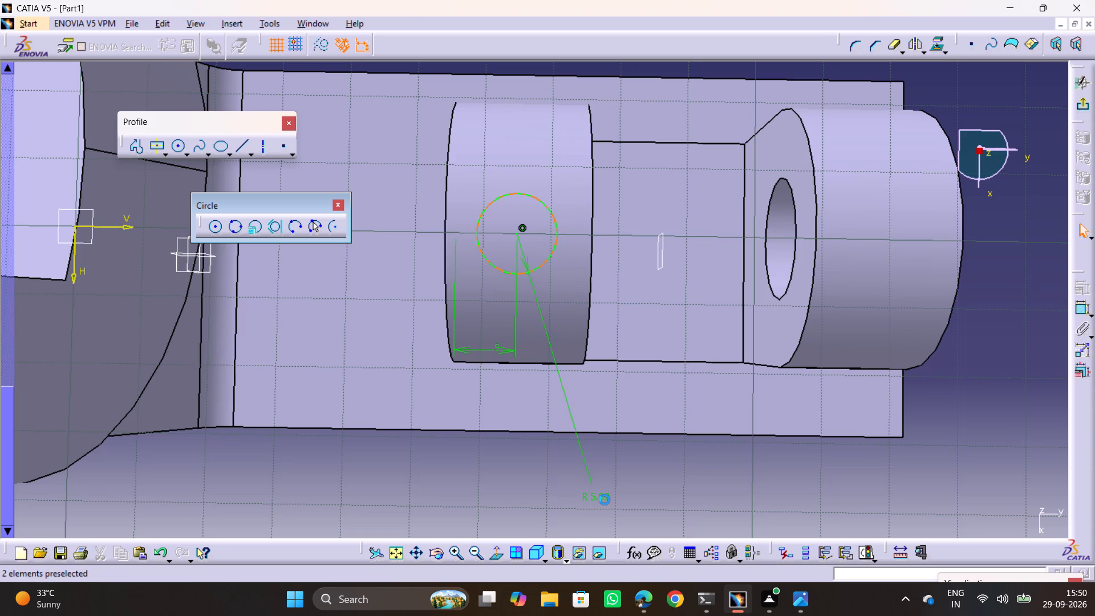
key("alt+Tab")
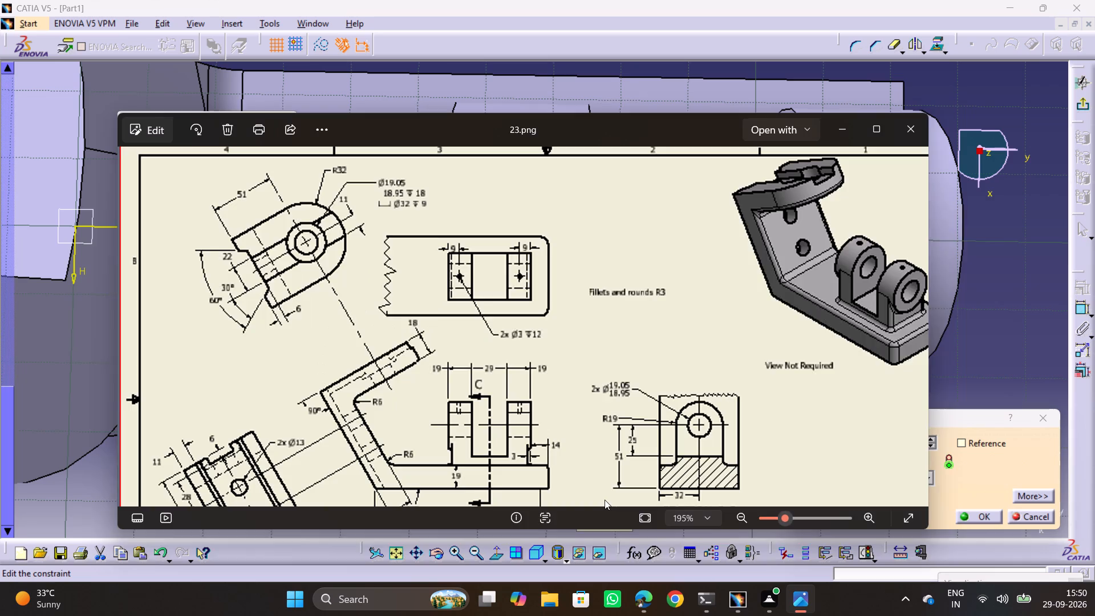
key("alt+Tab")
type("1.5")
key("Return")
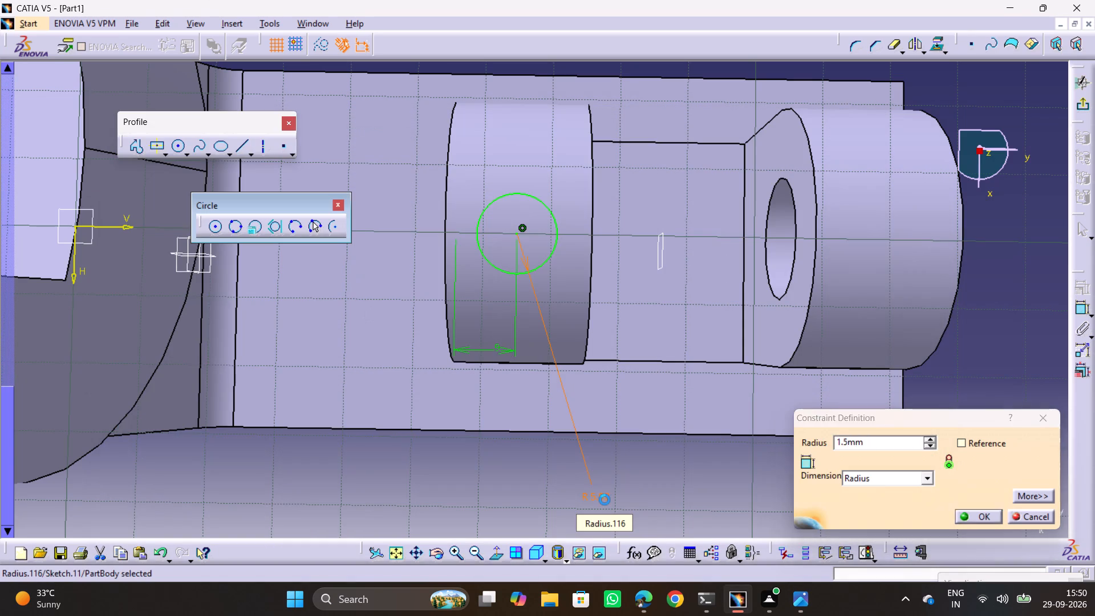
left_click(686, 470)
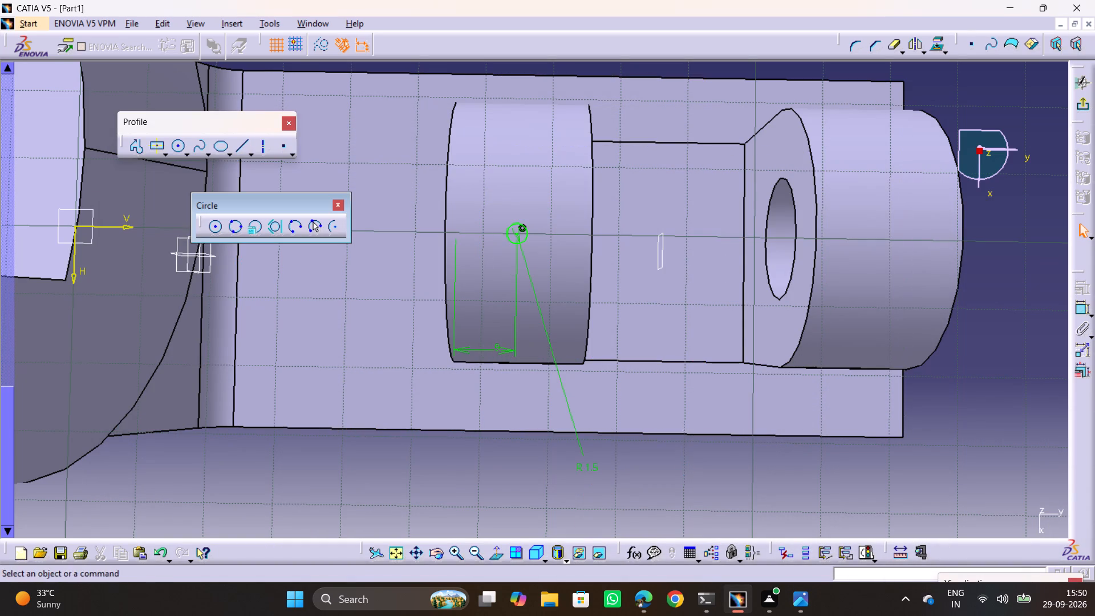
Exit the finished circle sketch and return to Part Design.
middle_click_drag(522, 431, 563, 228)
left_click_drag(522, 431, 563, 228)
scroll(521, 369, "down", 1)
middle_click_drag(521, 369, 544, 275)
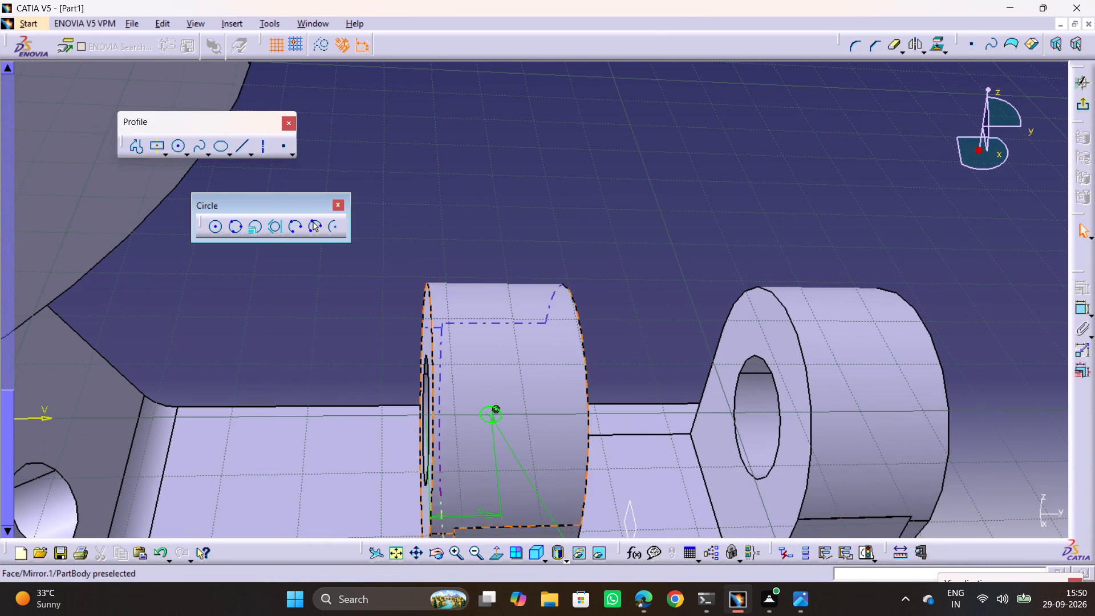
scroll(433, 374, "down", 1)
middle_click_drag(433, 374, 534, 342)
left_click_drag(435, 372, 536, 342)
middle_click_drag(593, 337, 610, 299)
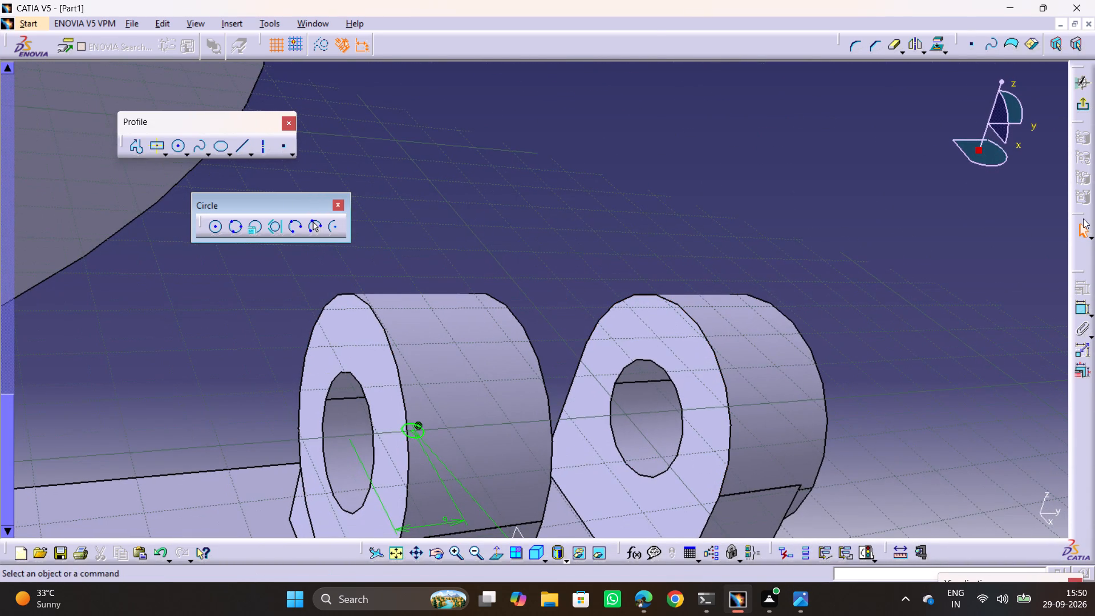
left_click(1077, 109)
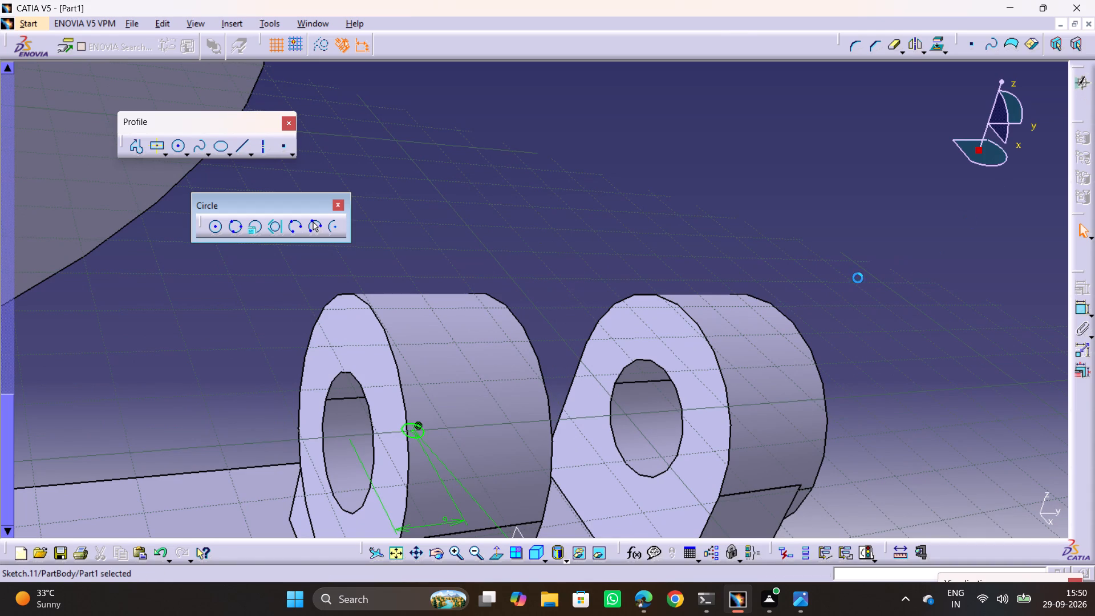
Pocket the R1.5 circle upward through the top of the lug, using the Up to last limit with 0 mm offset.
middle_click_drag(569, 387, 562, 352)
middle_click_drag(500, 344, 498, 344)
left_click_drag(498, 344, 395, 388)
middle_click_drag(498, 344, 393, 386)
middle_click_drag(447, 379, 477, 326)
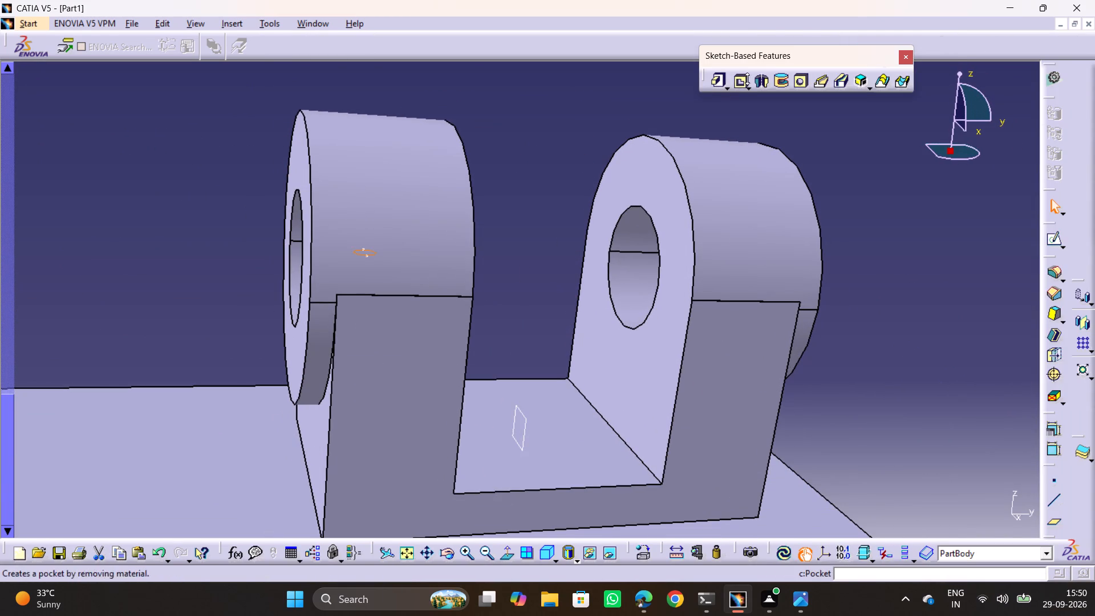
left_click(744, 80)
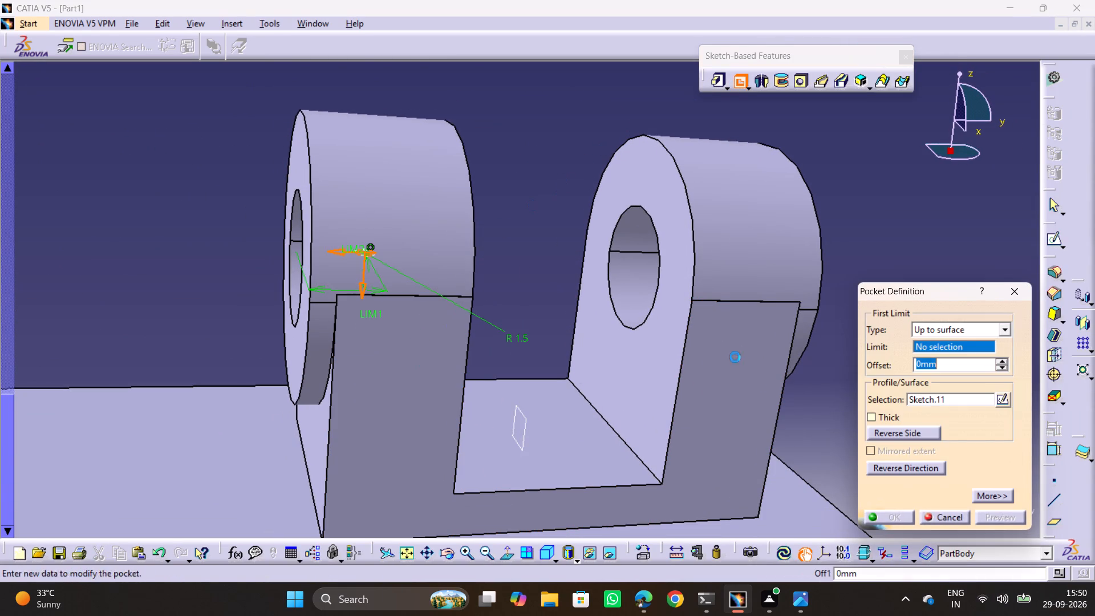
left_click(894, 466)
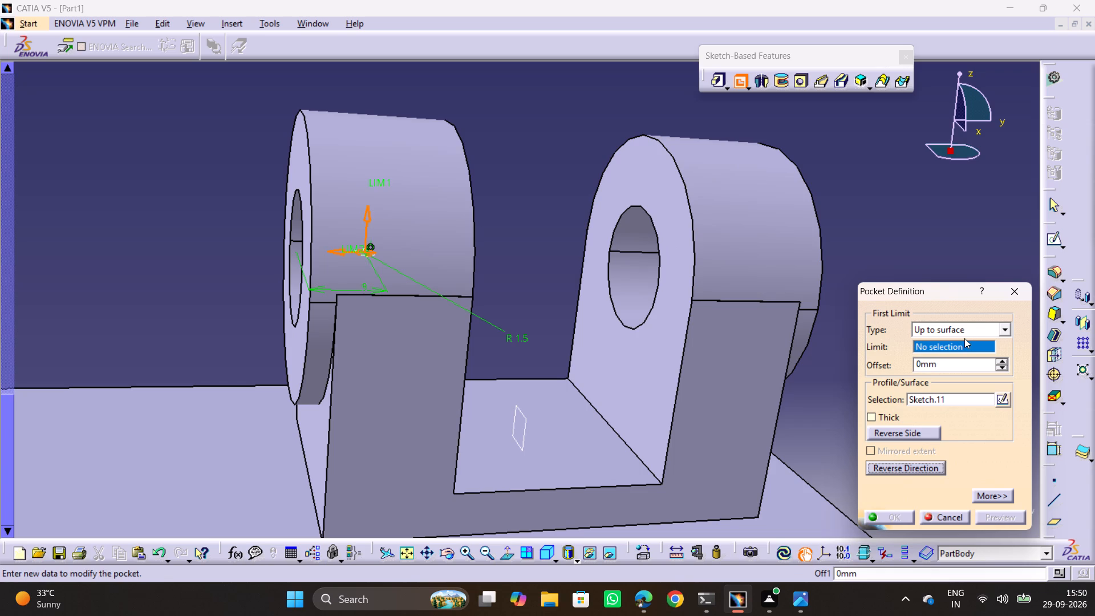
left_click(964, 338)
left_click(962, 333)
left_click(946, 363)
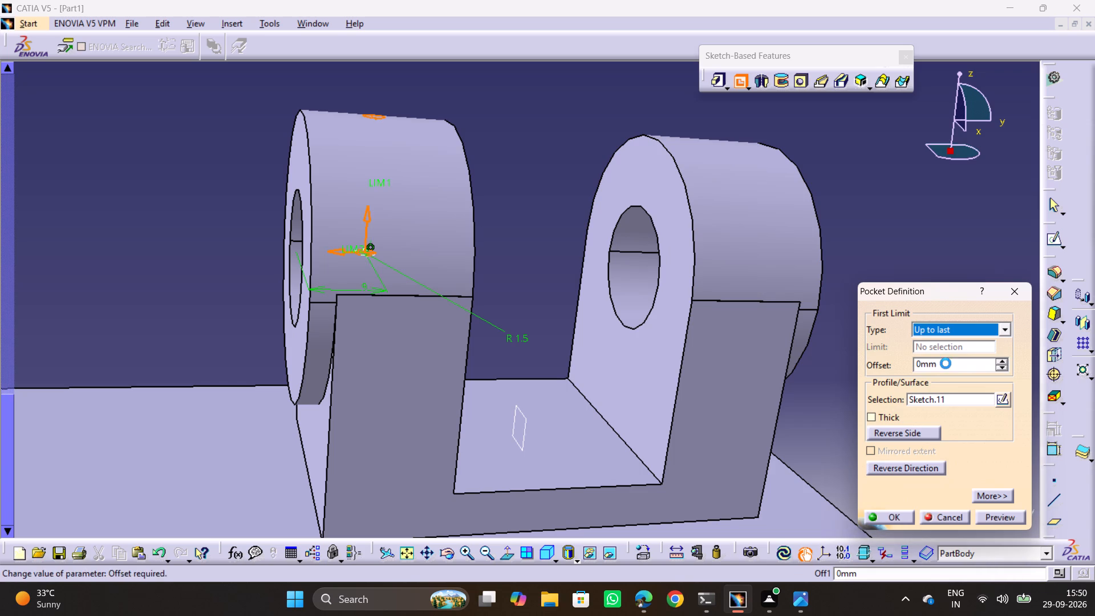
middle_click_drag(651, 272, 634, 347, "ctrl")
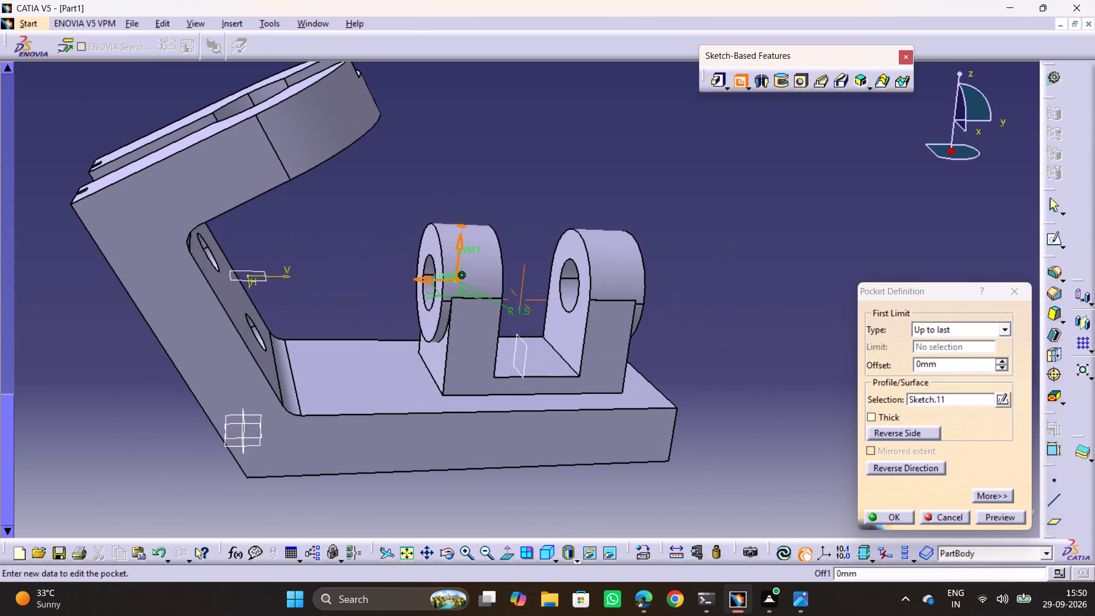
left_click(890, 520)
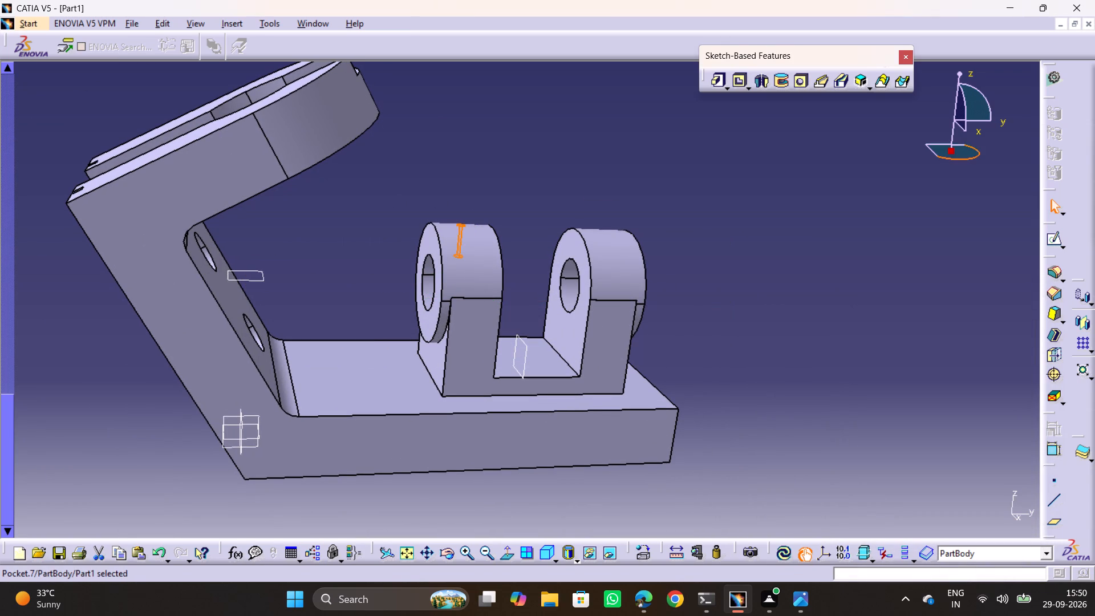
Mirror the small pin-hole pocket onto the other lug about the reference plane midway between the lugs.
left_click(1085, 318)
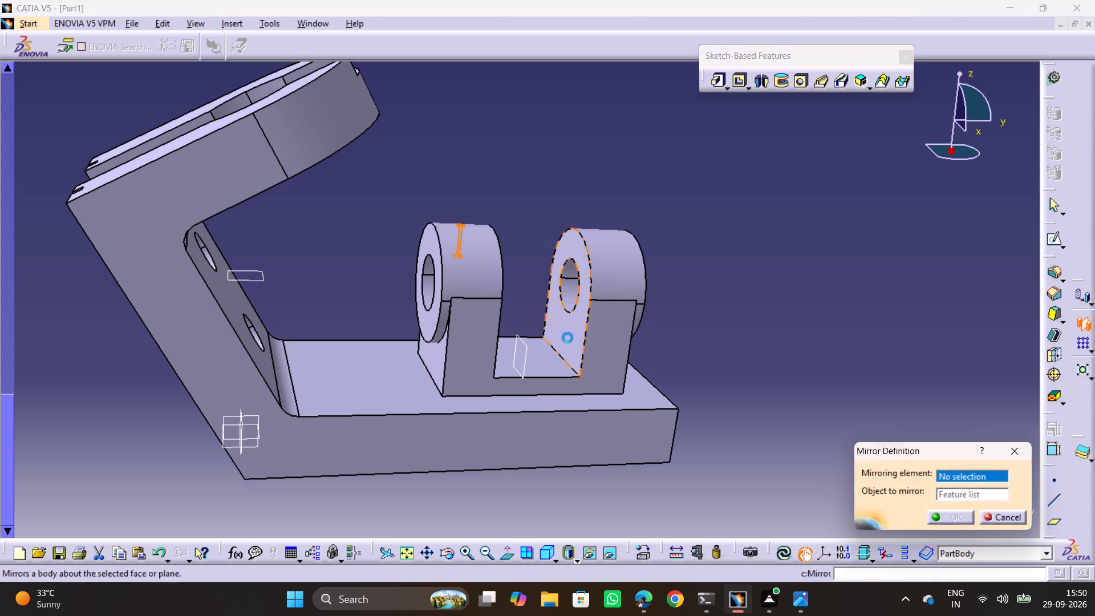
left_click(524, 346)
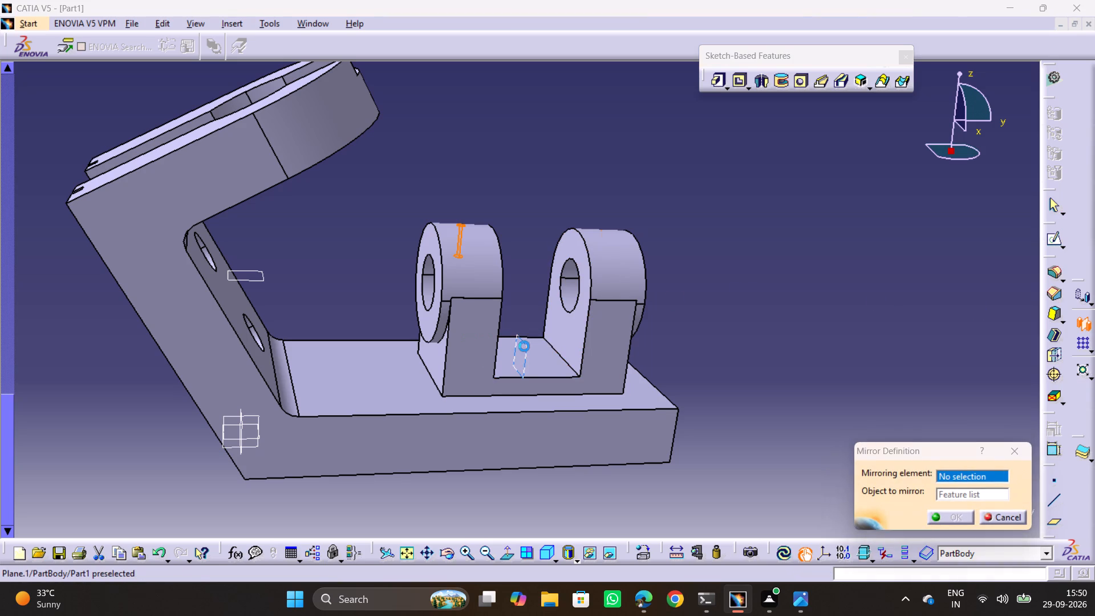
left_click(944, 517)
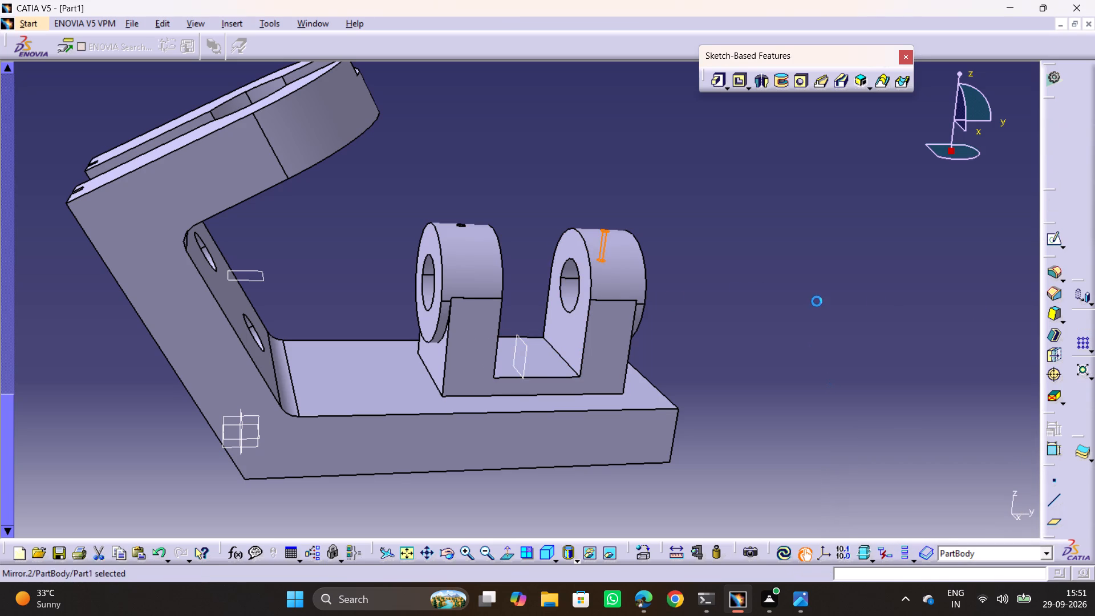
left_click(817, 301)
Save the part in the JI folder as C30.
middle_click_drag(753, 240, 752, 293, "ctrl")
scroll(612, 233, "down", 1)
middle_click_drag(599, 234, 462, 266)
left_click_drag(599, 234, 462, 266)
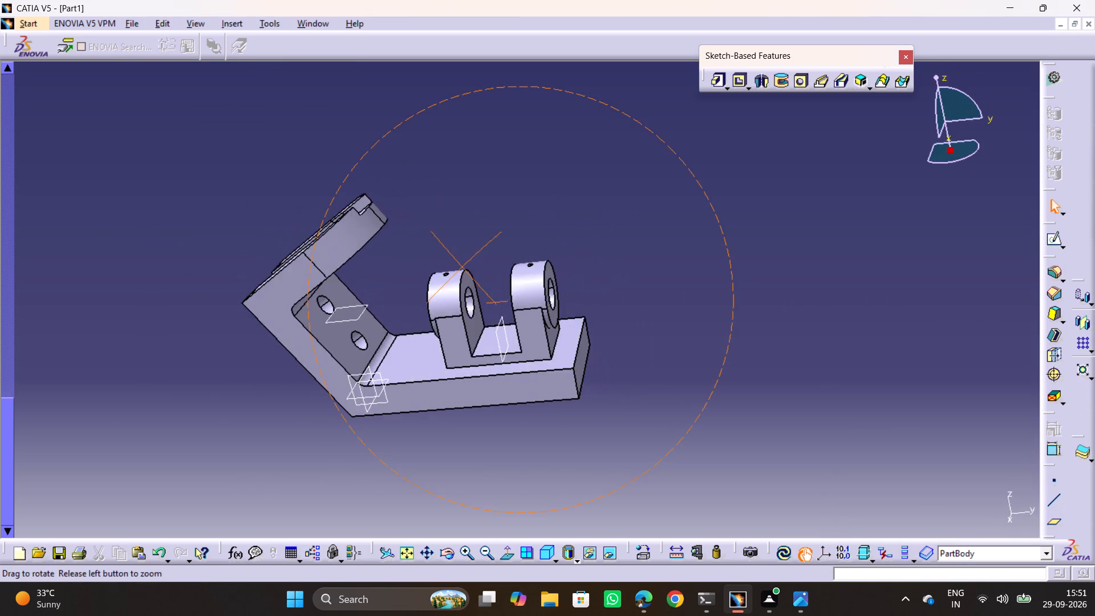
middle_click_drag(462, 266, 489, 321)
left_click_drag(462, 266, 490, 334)
key("ctrl+s")
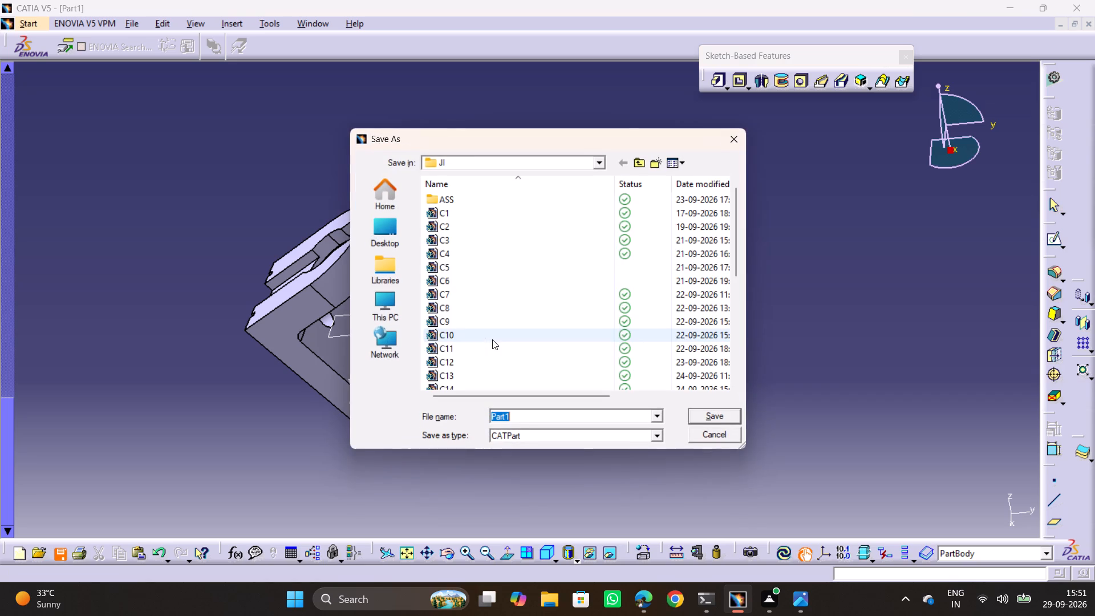
scroll(468, 364, "down", 10)
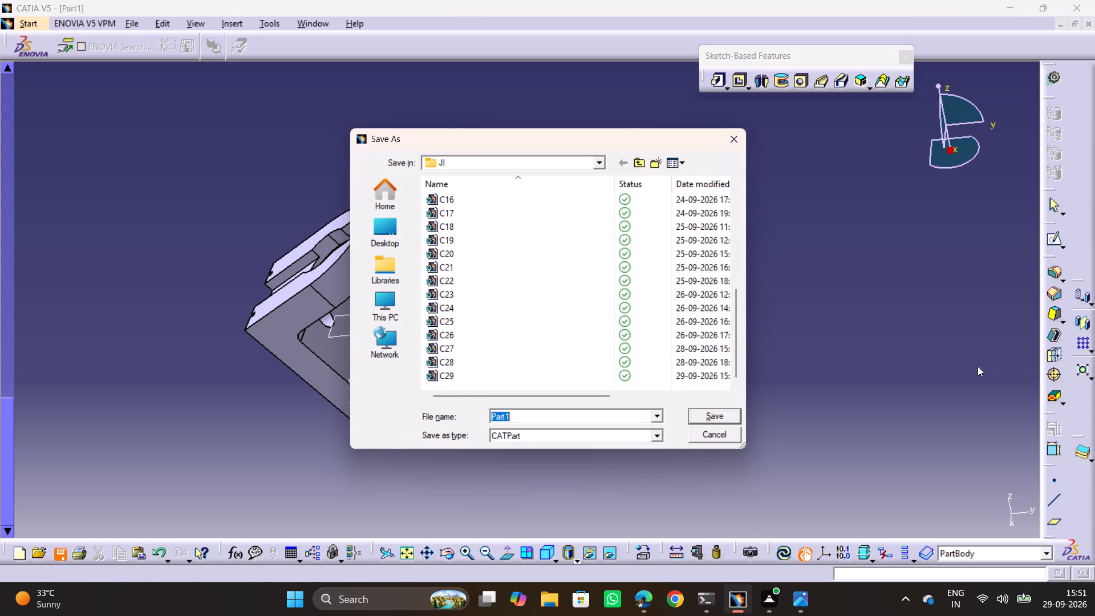
type("C30")
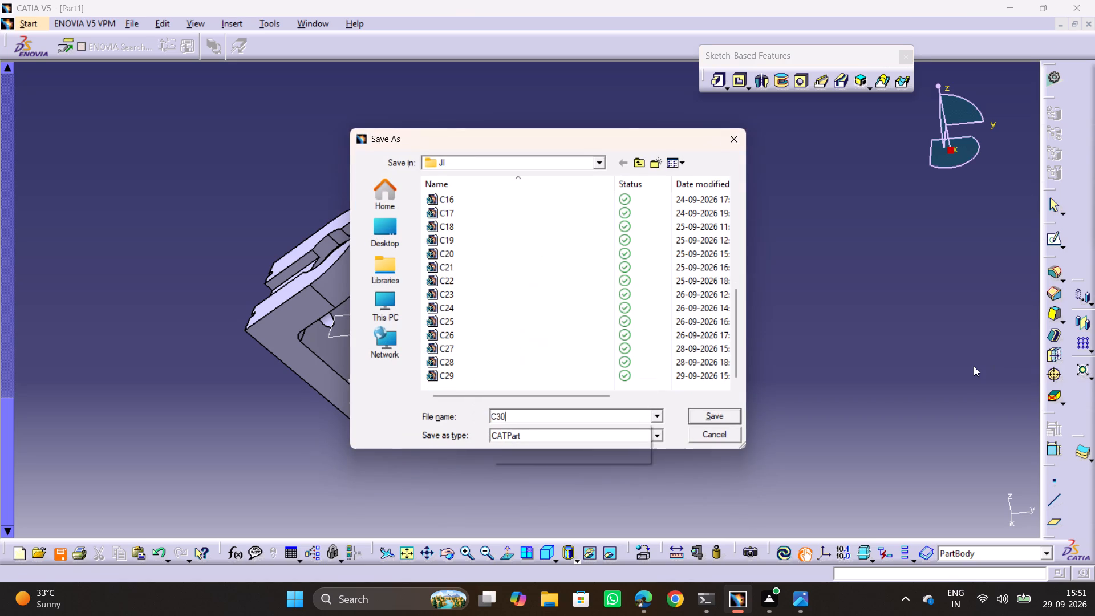
key("Return")
left_click(841, 385)
Examine drawing 23.png, zooming over its views and notes, for what remains to be modelled.
key("alt+Tab")
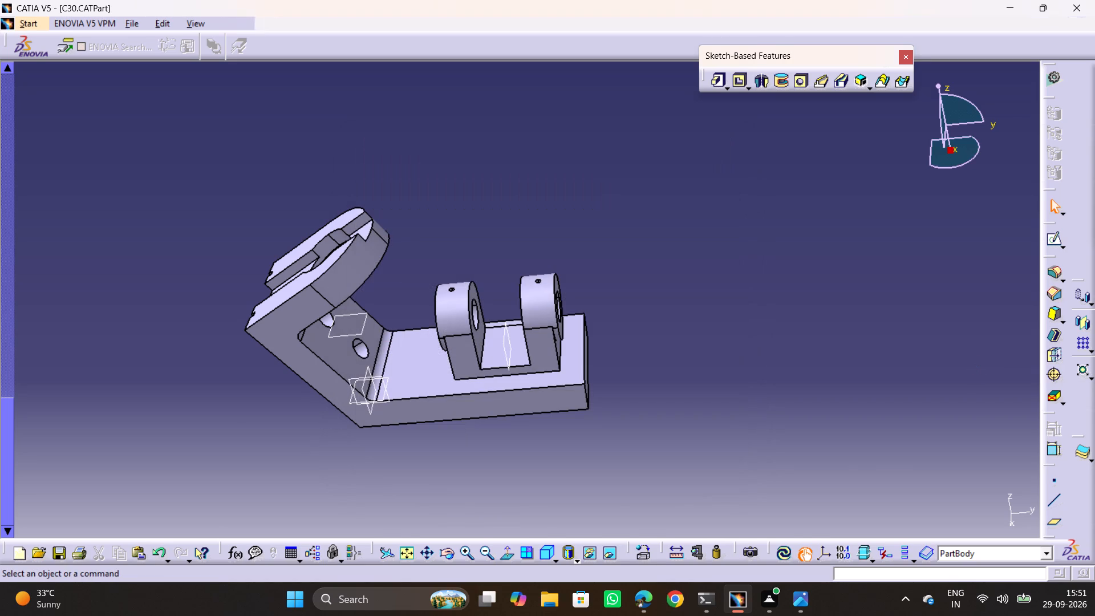
scroll(512, 455, "down", 4)
middle_click_drag(512, 455, 529, 351)
scroll(675, 393, "up", 4)
scroll(678, 329, "up", 3)
middle_click_drag(704, 315, 694, 448)
scroll(608, 406, "down", 6)
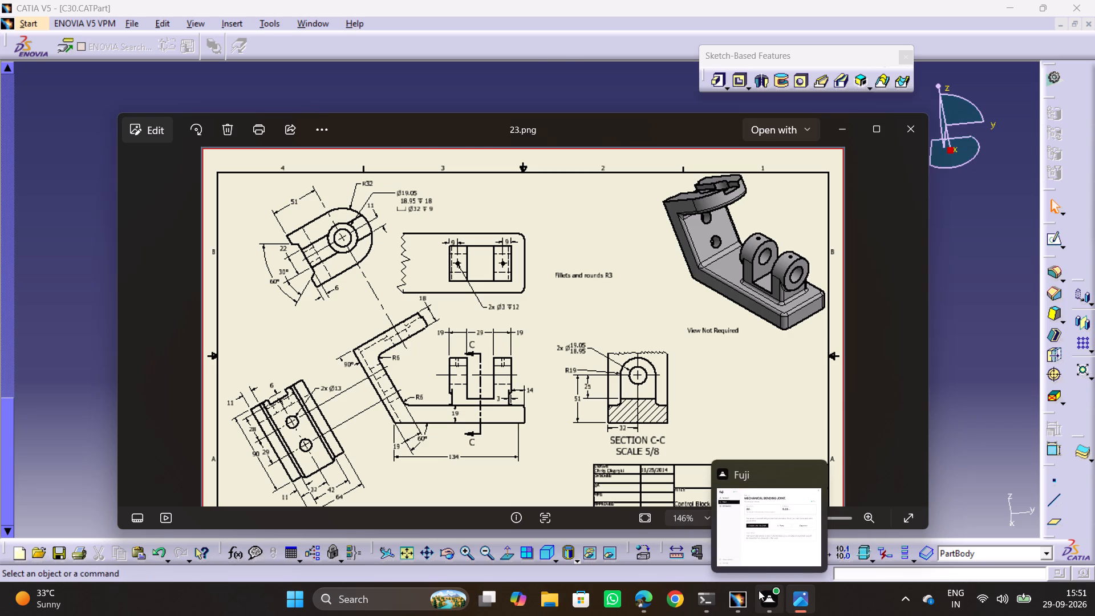
left_click(949, 387)
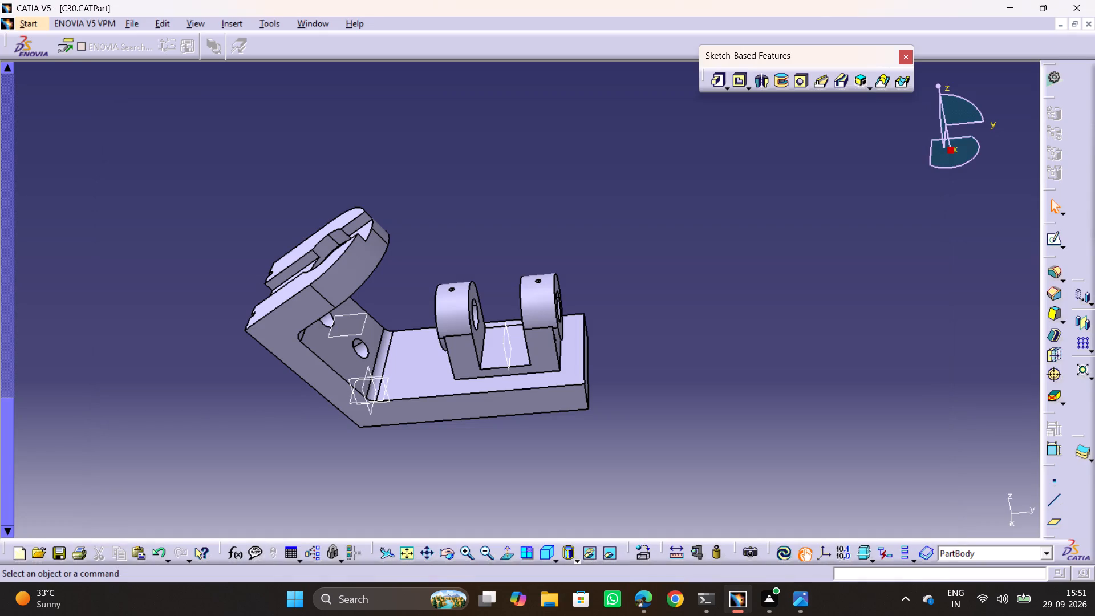
Inspect the bracket model from several angles to compare its shape with the drawing.
middle_click_drag(460, 309, 735, 332)
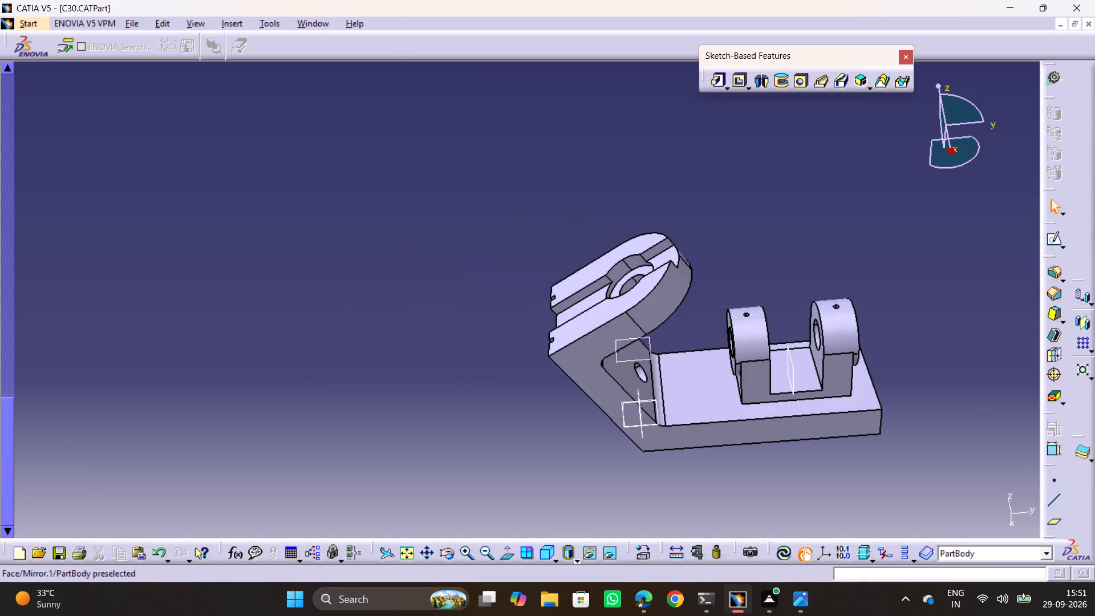
middle_click_drag(650, 211, 682, 267, "ctrl")
middle_click_drag(701, 315, 585, 243)
scroll(520, 278, "up", 7)
middle_click_drag(503, 252, 503, 249, "ctrl")
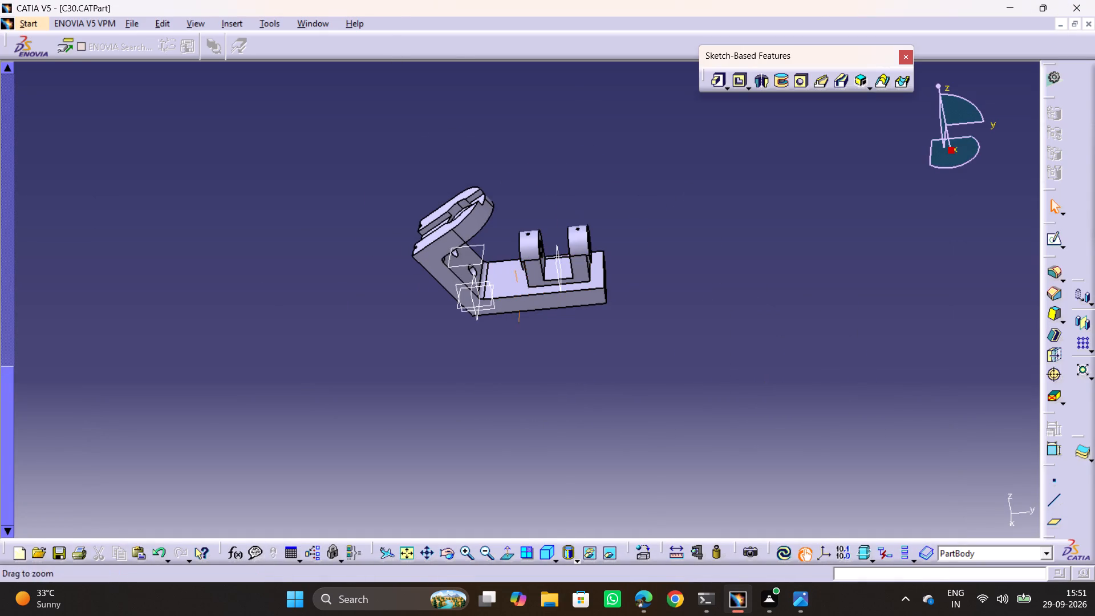
middle_click_drag(503, 249, 553, 106, "ctrl")
middle_click_drag(559, 202, 613, 323)
middle_click_drag(563, 323, 486, 295)
left_click_drag(563, 323, 486, 295)
middle_click_drag(463, 264, 487, 330, "ctrl")
scroll(453, 331, "down", 1)
middle_click_drag(435, 335, 480, 358)
left_click_drag(432, 336, 480, 358)
left_click_drag(691, 451, 704, 444)
key("Escape")
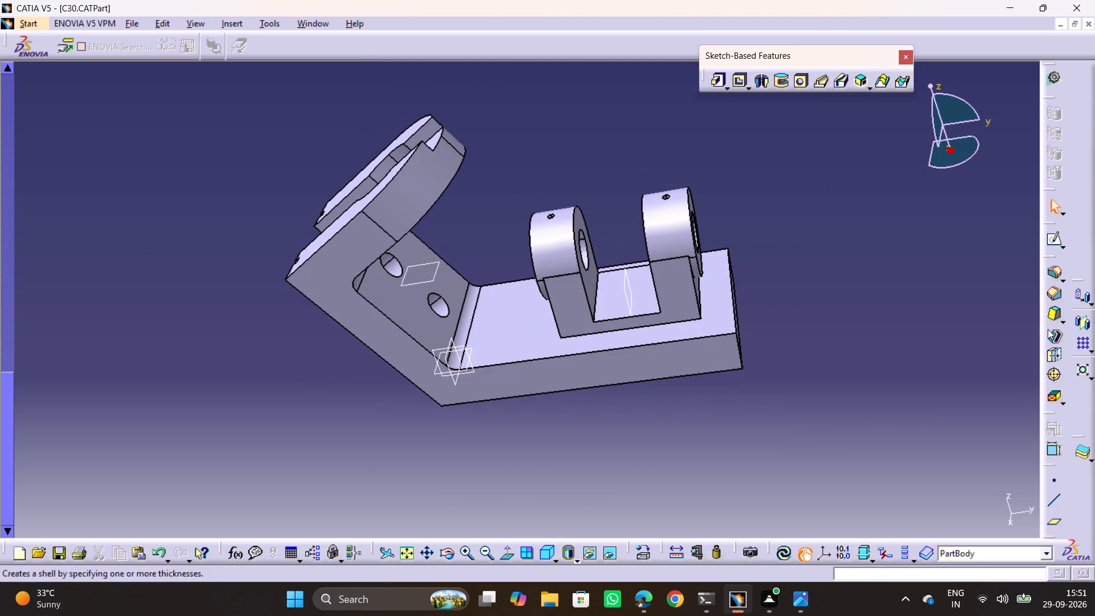
key("Escape")
key("Escape")
Preview a 2 mm Edge Fillet around the bracket's long side face, and apply it with a 5 mm radius.
left_click(1052, 274)
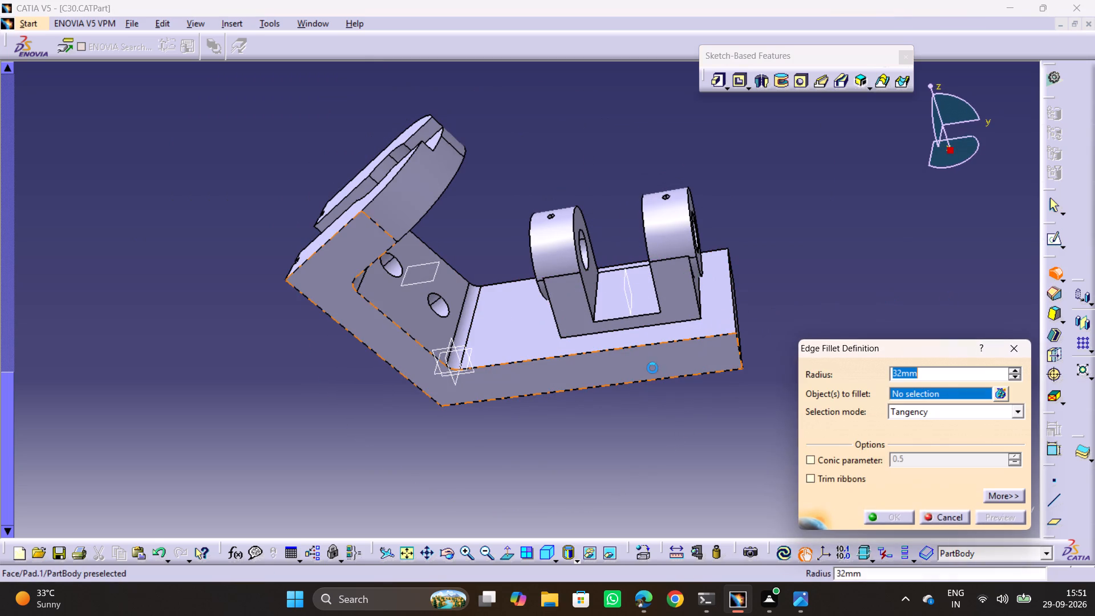
left_click(647, 368)
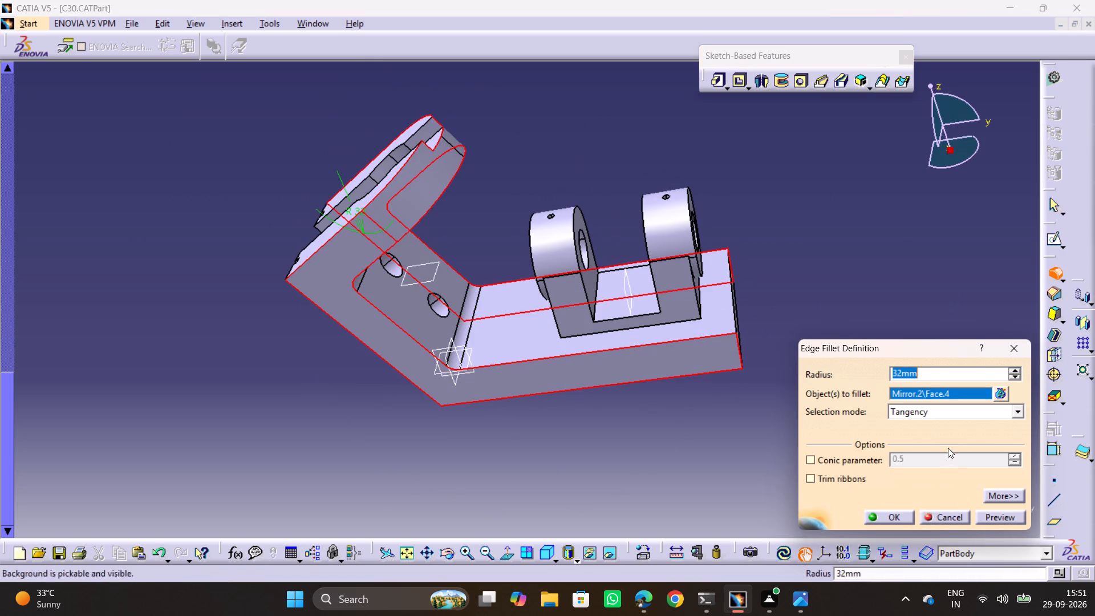
key("2")
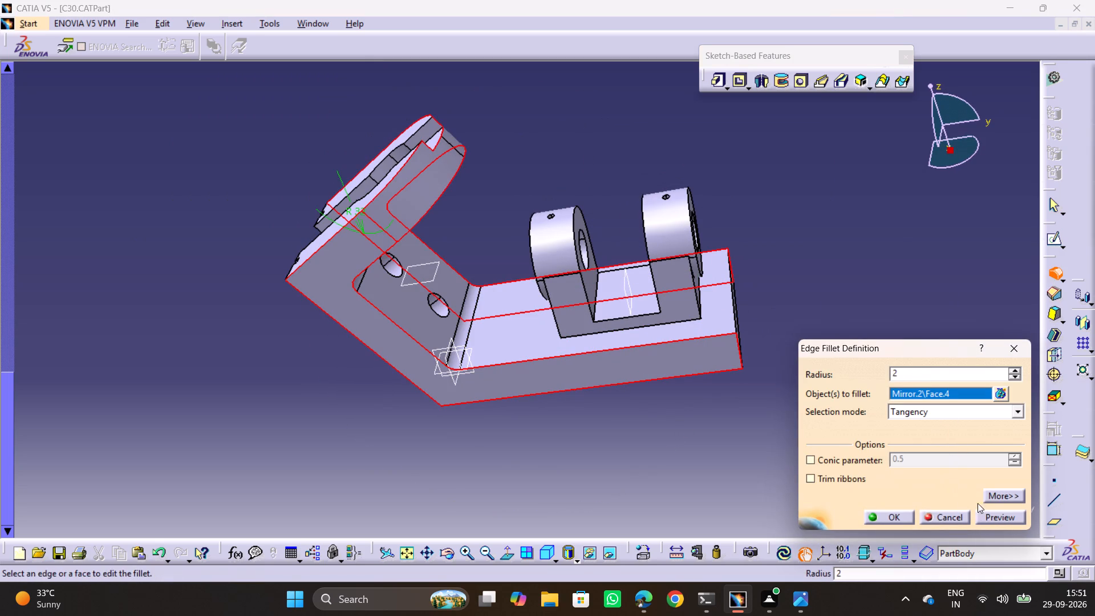
left_click(1000, 515)
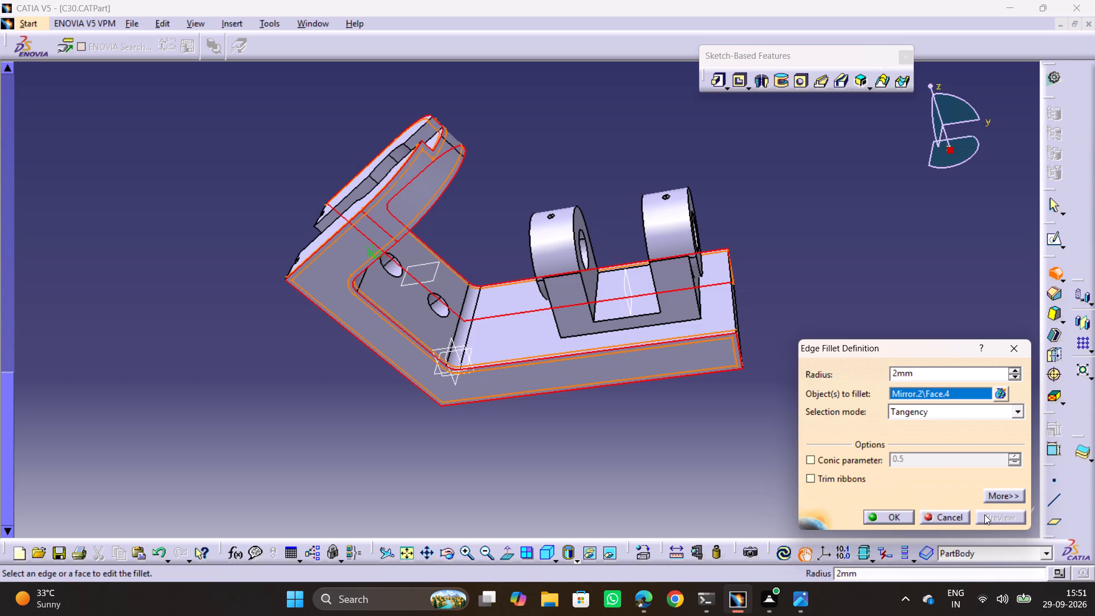
scroll(658, 457, "down", 2)
middle_click_drag(643, 461, 610, 453)
left_click_drag(643, 461, 610, 453)
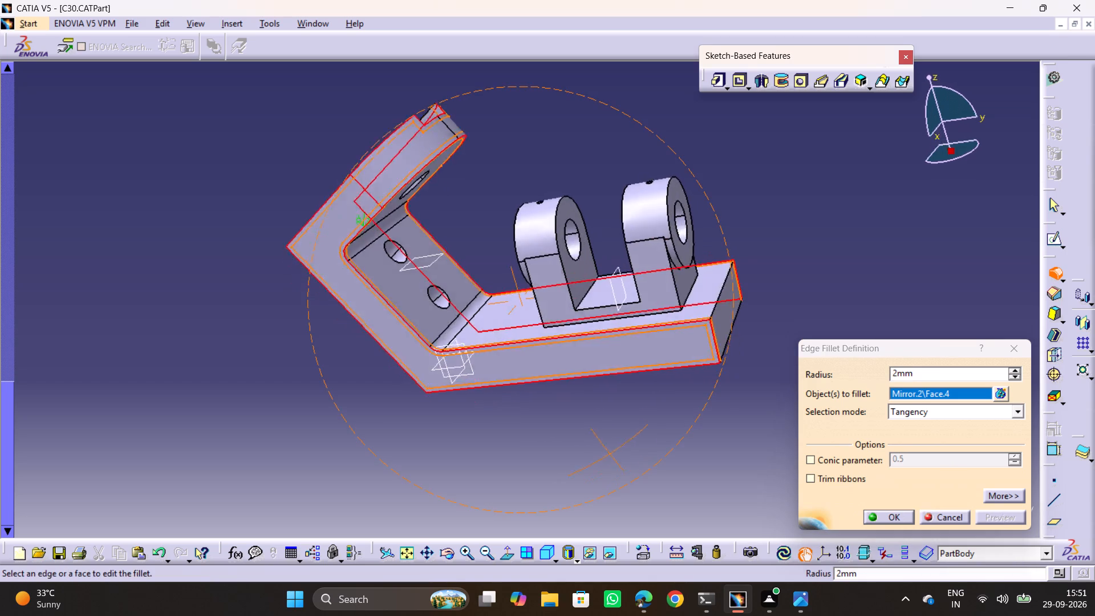
left_click_drag(610, 453, 598, 483)
middle_click_drag(610, 453, 598, 483)
double_click(935, 376)
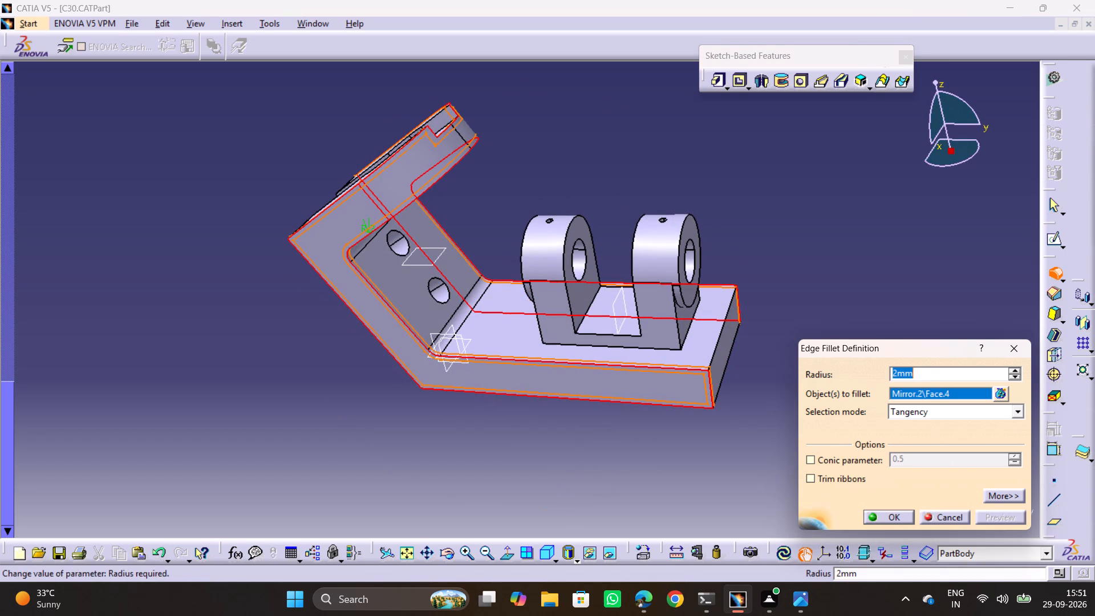
key("5")
left_click(956, 490)
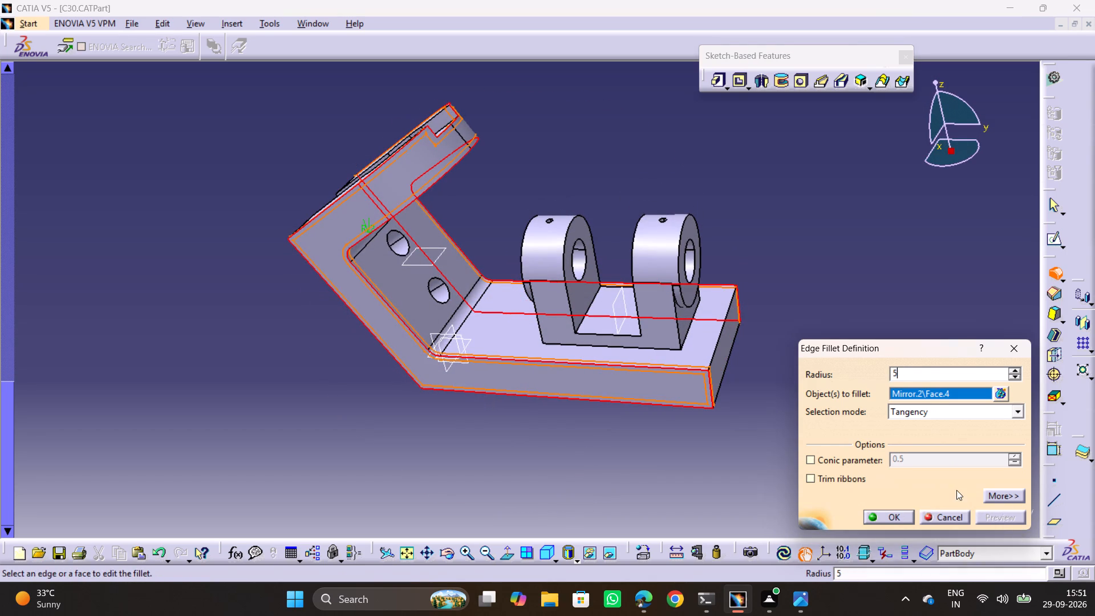
left_click(894, 520)
left_click_drag(773, 491, 765, 489)
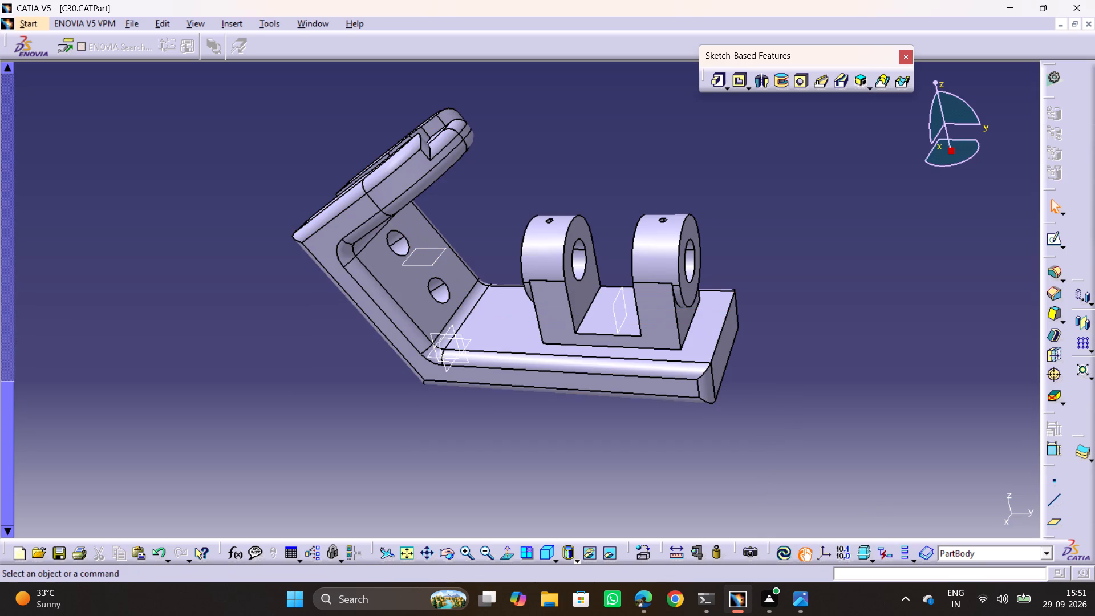
Check the fillets against drawing 23.png and set the side-face edge fillet's radius to 2 mm.
key("alt+Tab")
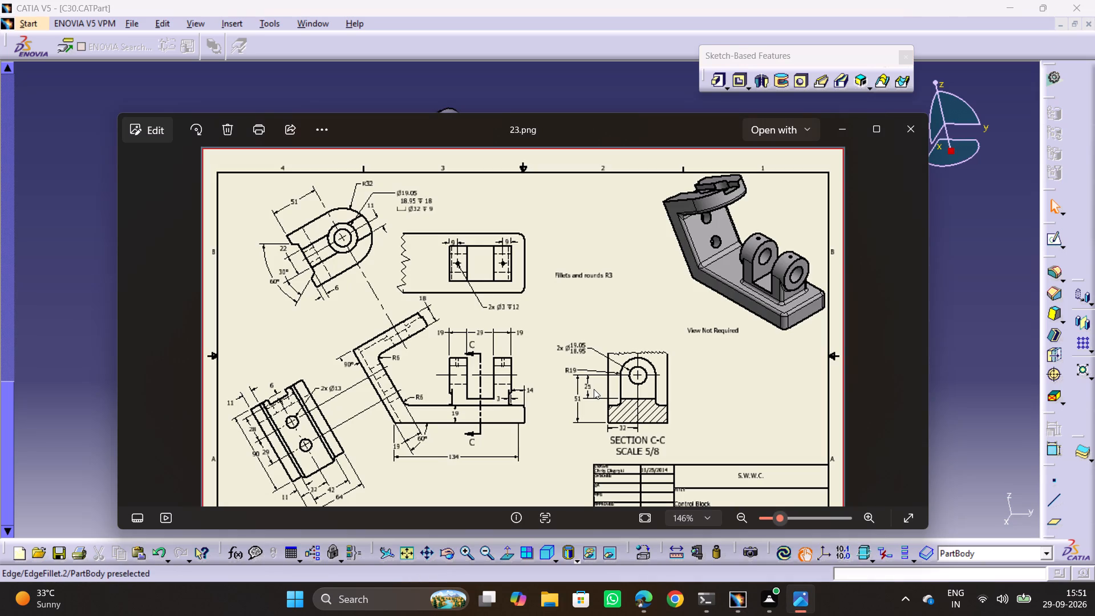
key("alt+Tab")
left_click(605, 364)
left_click(605, 364)
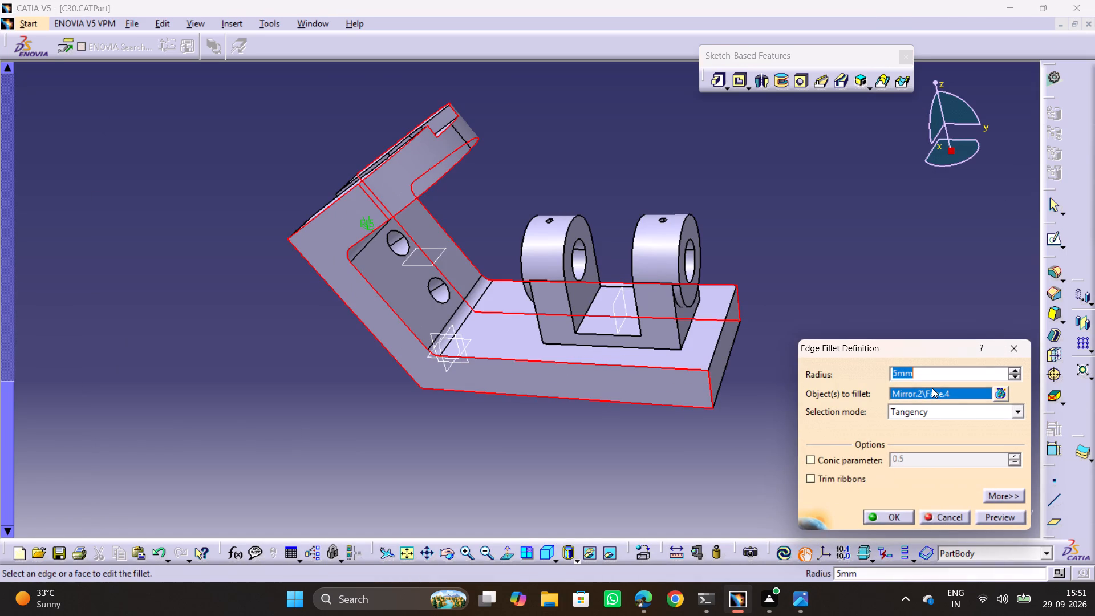
key("2")
left_click(769, 444)
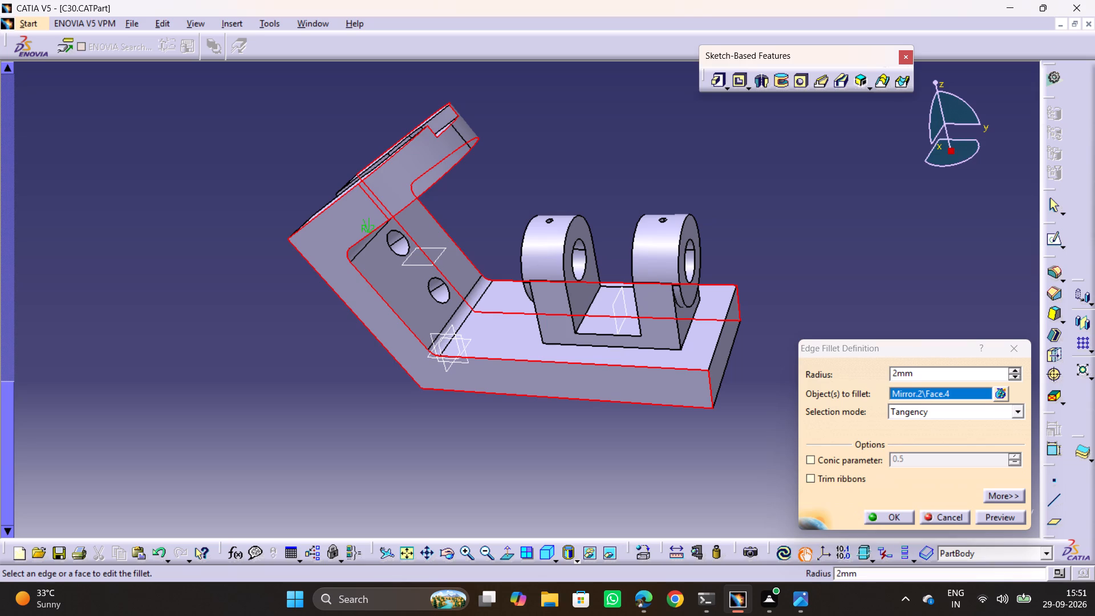
Add the base plate's top face, underside and free-end geometry to the 2 mm edge fillet and apply it.
left_click(714, 333, "ctrl")
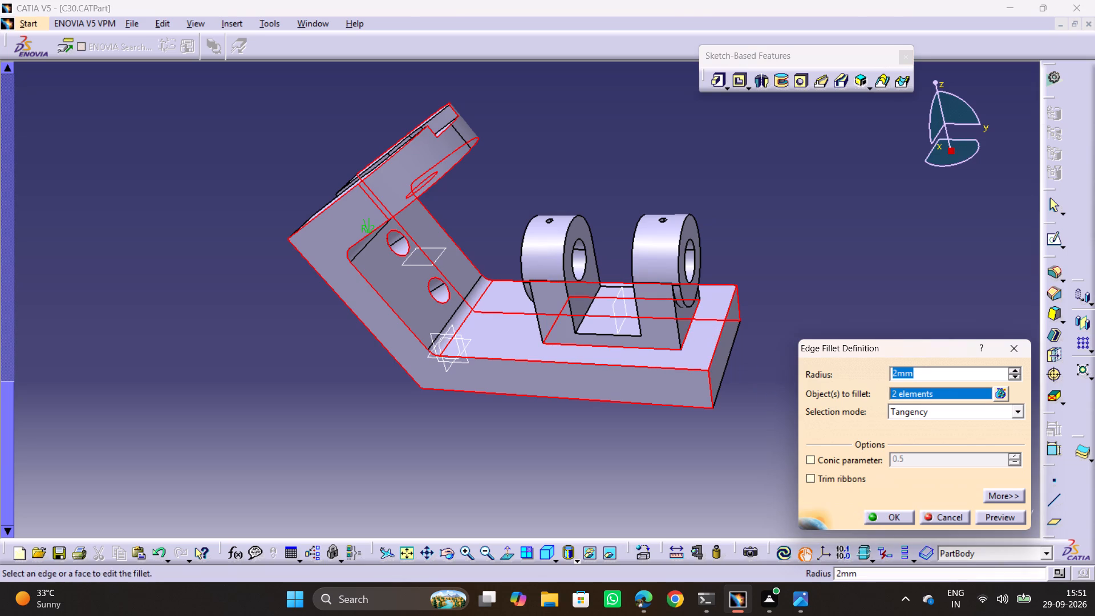
left_click(712, 361, "ctrl")
left_click(722, 368, "ctrl")
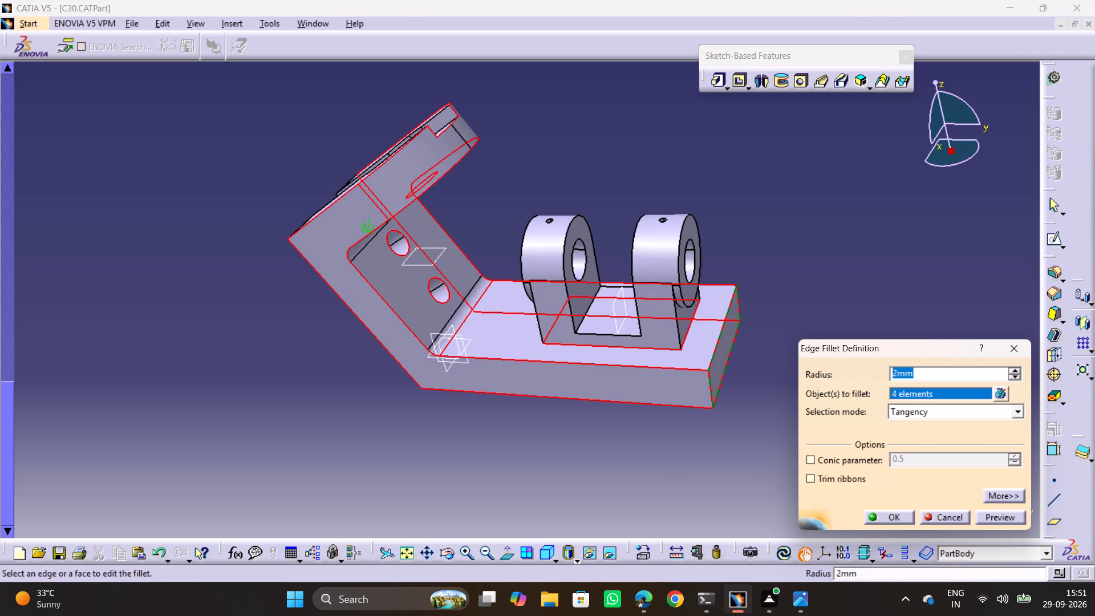
middle_click_drag(651, 471, 610, 267)
left_click_drag(649, 471, 610, 267)
left_click(577, 314)
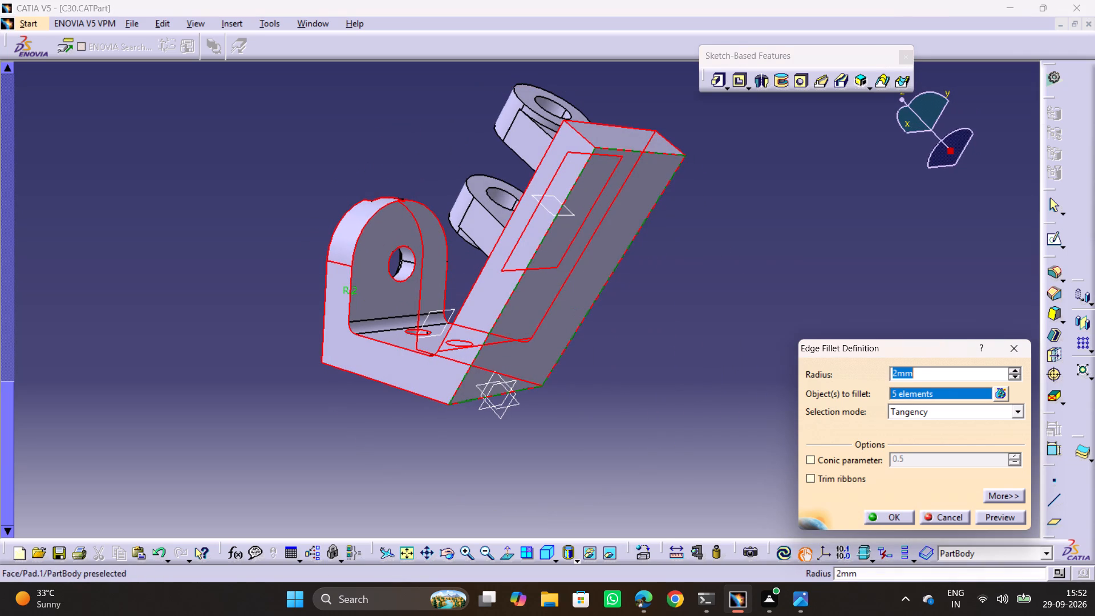
left_click(1001, 519)
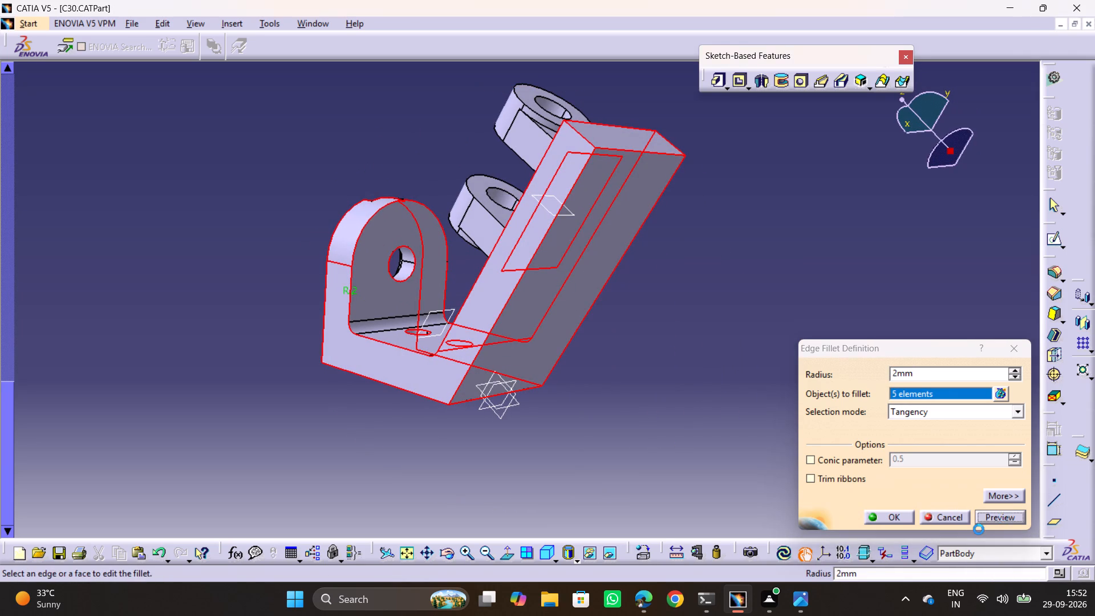
left_click(616, 145, "ctrl")
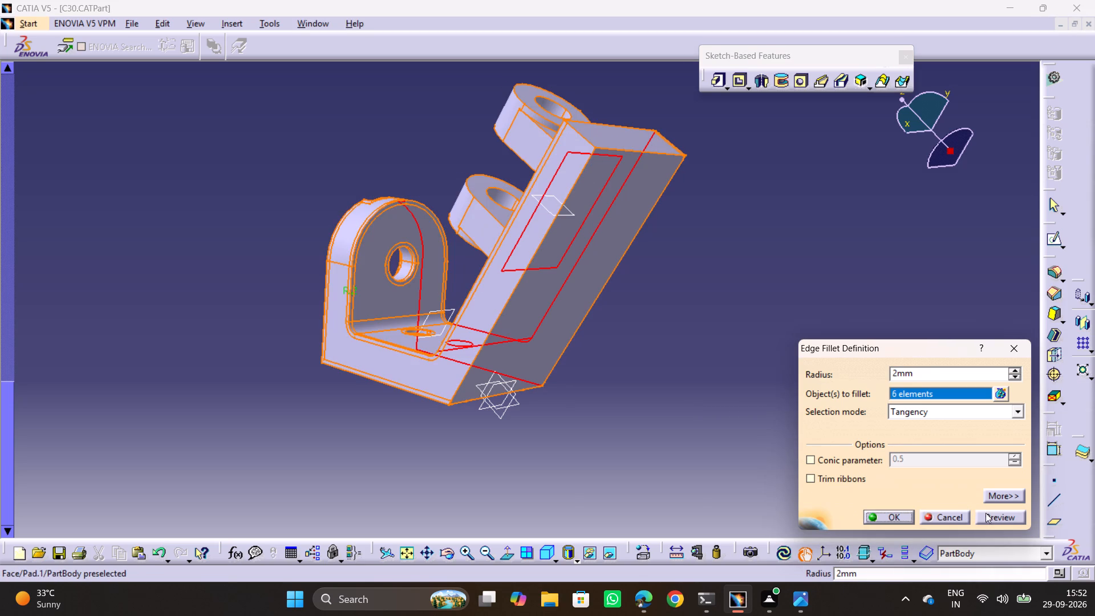
left_click(987, 512)
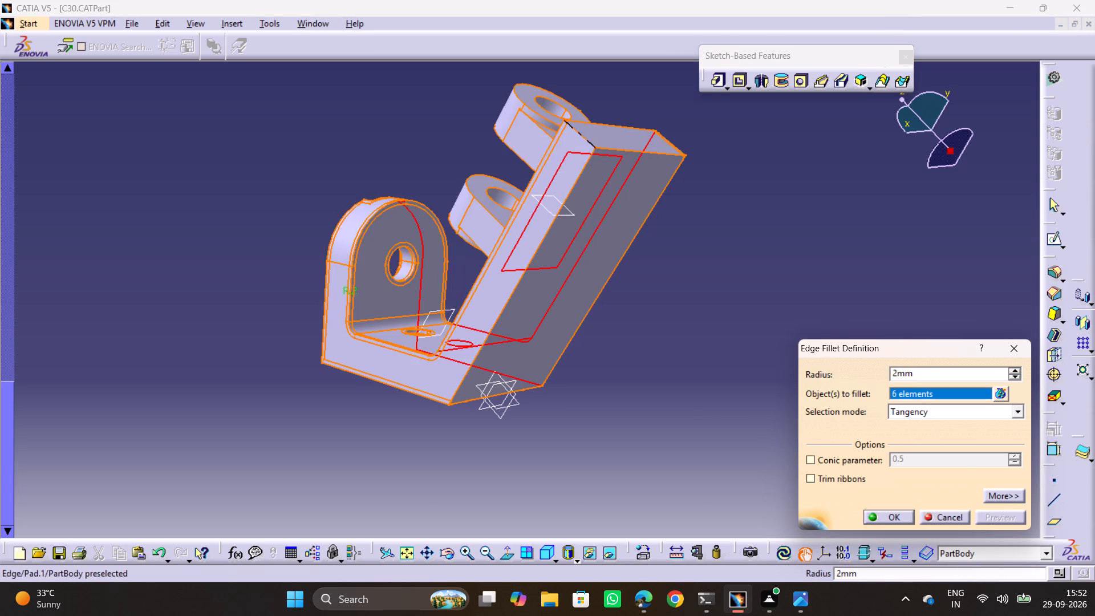
left_click(583, 138, "ctrl")
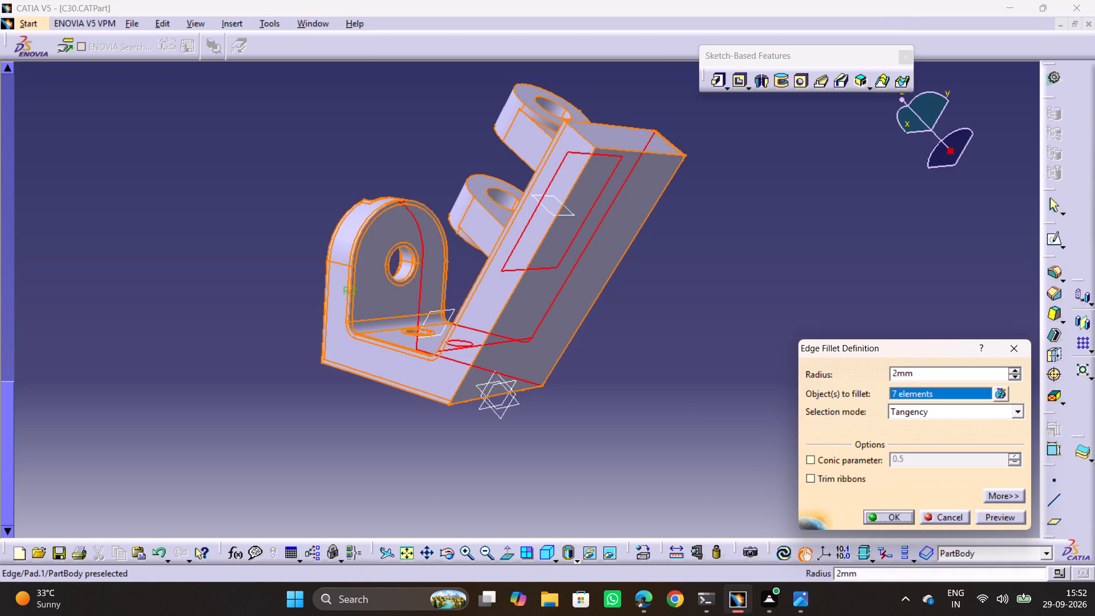
left_click(897, 516)
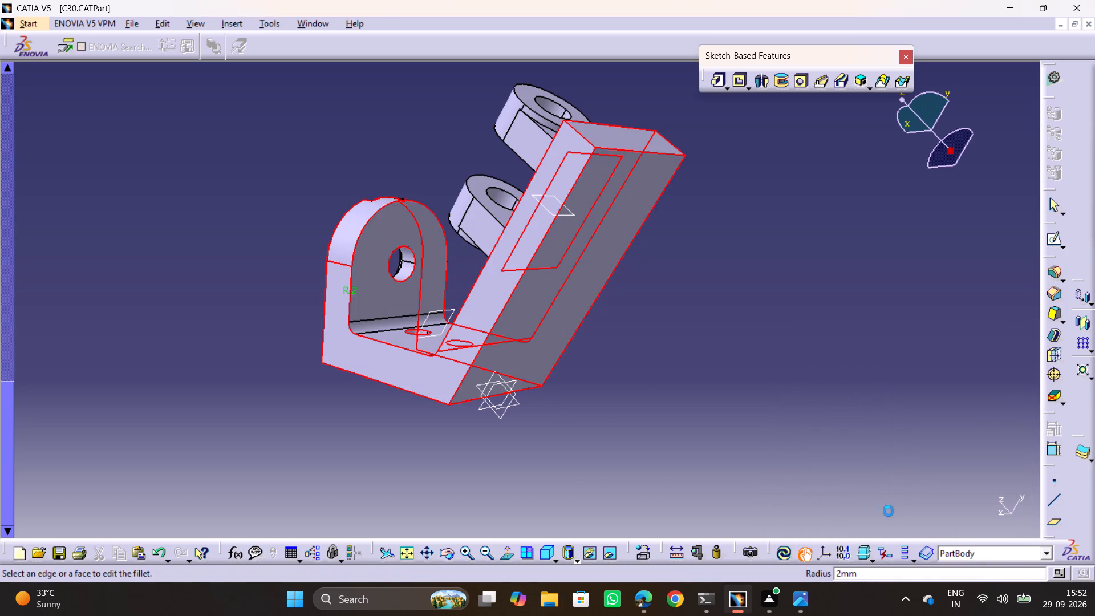
left_click(741, 362)
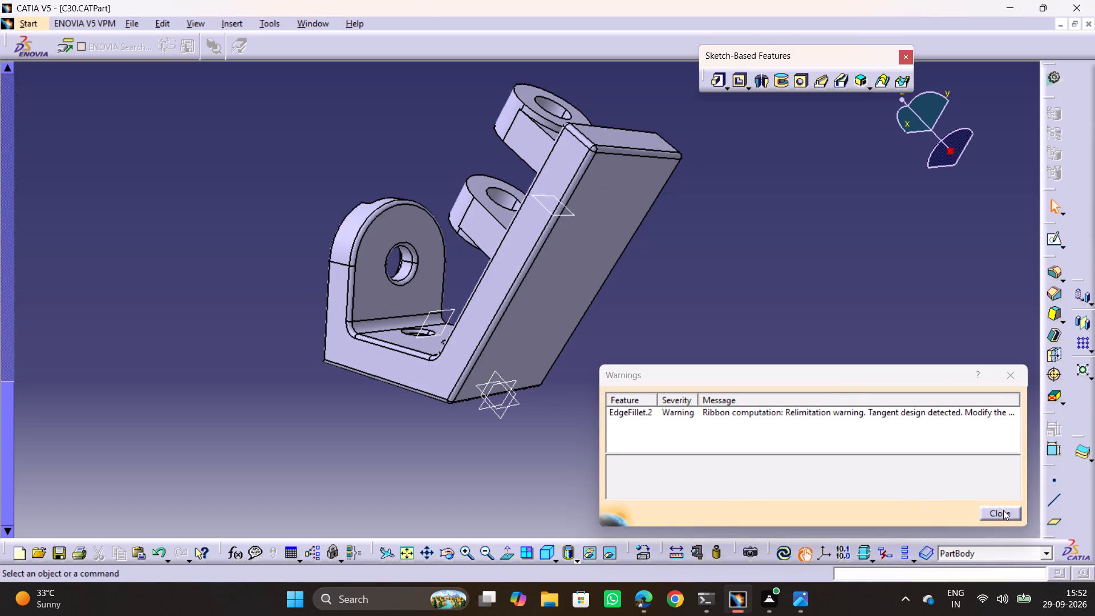
left_click(1003, 502)
left_click(1003, 512)
Inspect the filleted bracket from all sides and compare it with drawing 23.png.
middle_click_drag(690, 299, 724, 473)
left_click_drag(690, 299, 724, 473)
middle_click_drag(522, 357, 576, 477)
left_click_drag(522, 357, 576, 477)
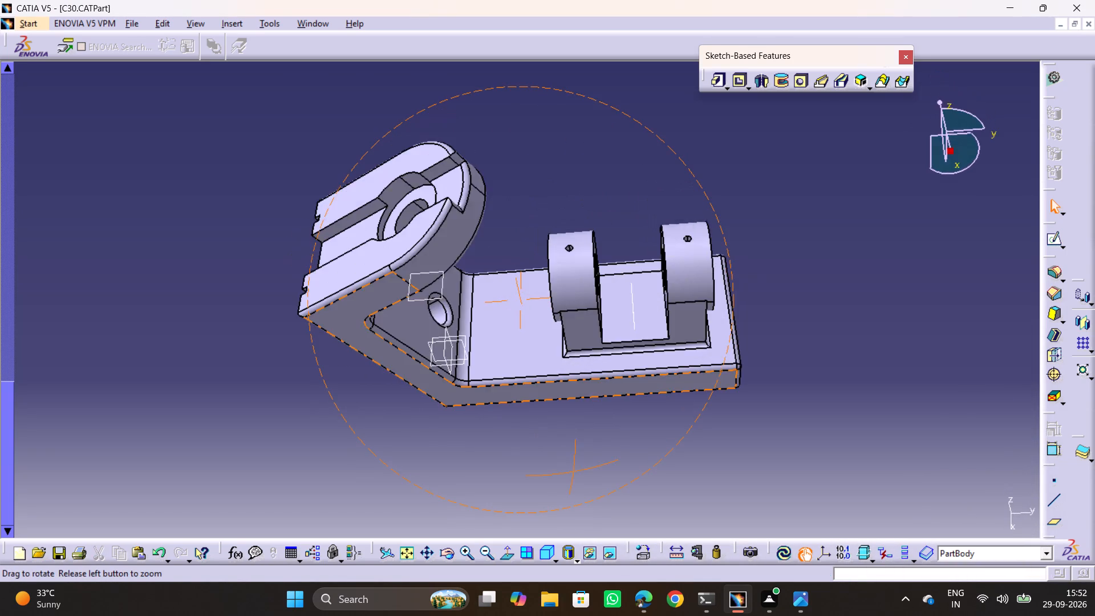
middle_click_drag(576, 477, 297, 404)
left_click_drag(576, 477, 297, 404)
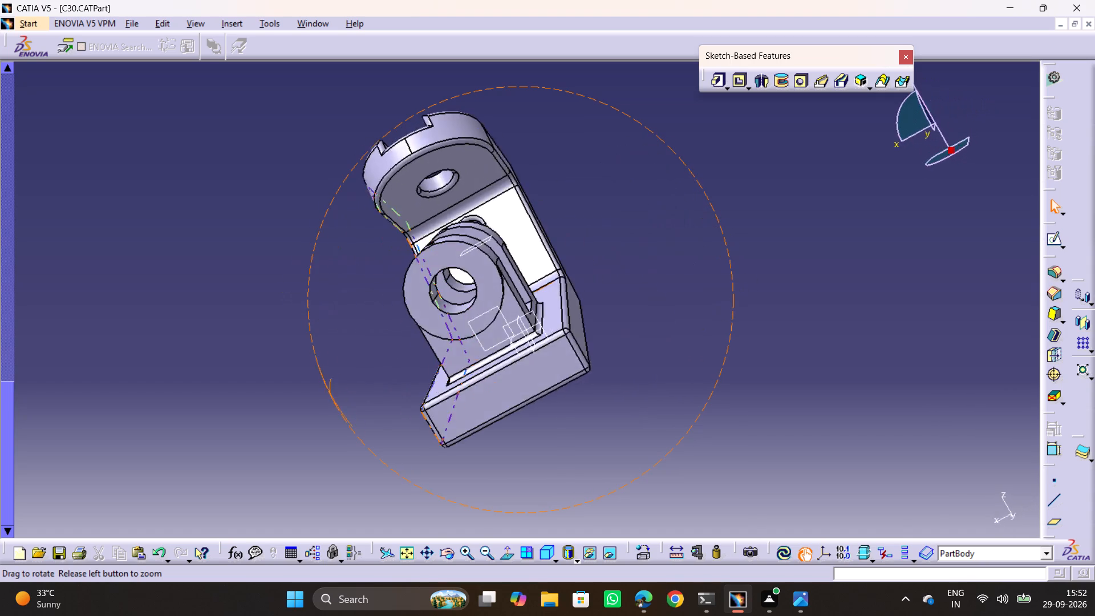
middle_click_drag(297, 404, 140, 431)
left_click_drag(297, 404, 140, 431)
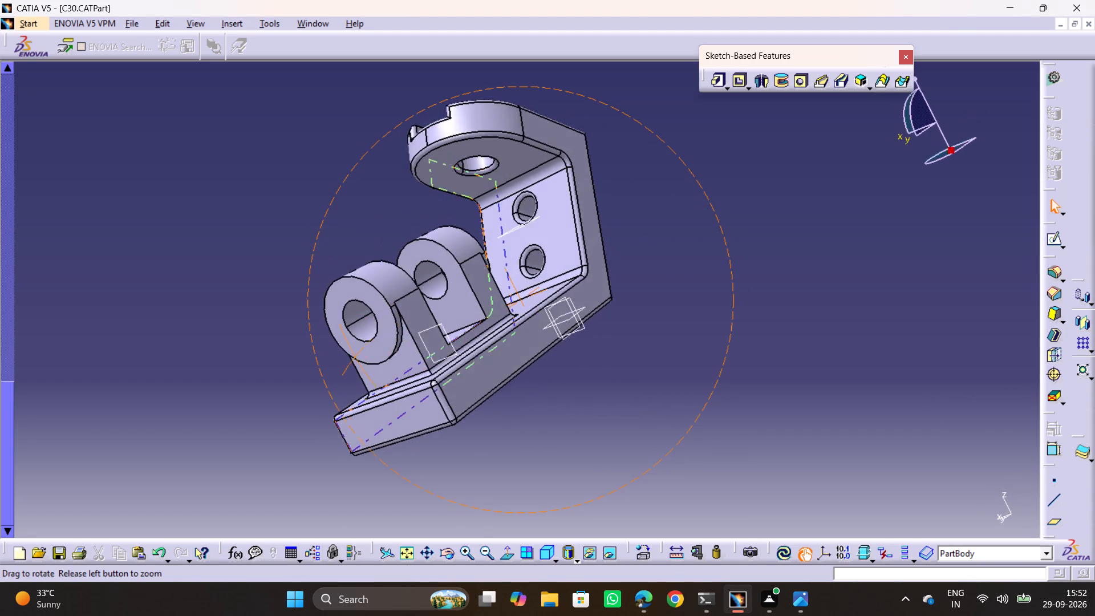
left_click_drag(140, 431, 532, 389)
middle_click_drag(140, 431, 532, 389)
key("alt+Tab")
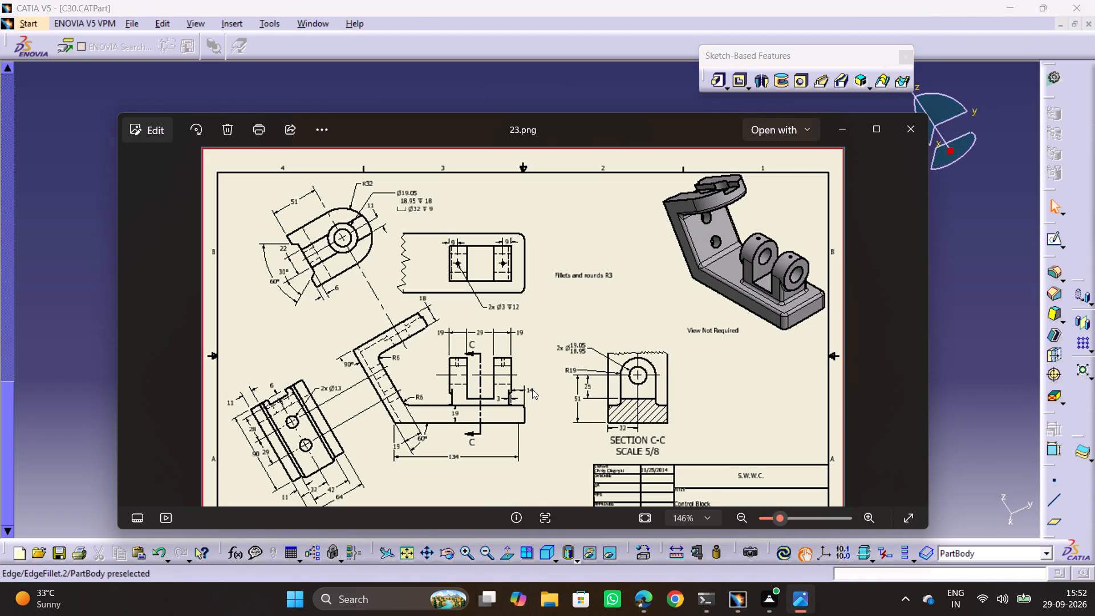
key("alt+Tab")
middle_click_drag(842, 391, 736, 451)
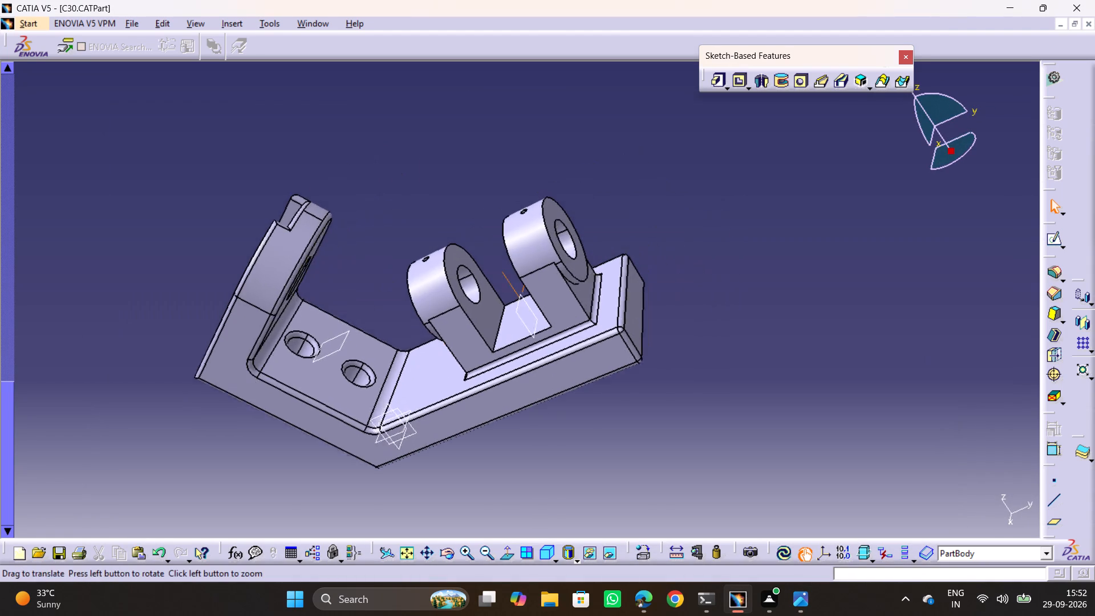
middle_click_drag(736, 451, 719, 456)
scroll(612, 468, "down", 1)
middle_click_drag(611, 468, 471, 498)
left_click_drag(605, 468, 471, 498)
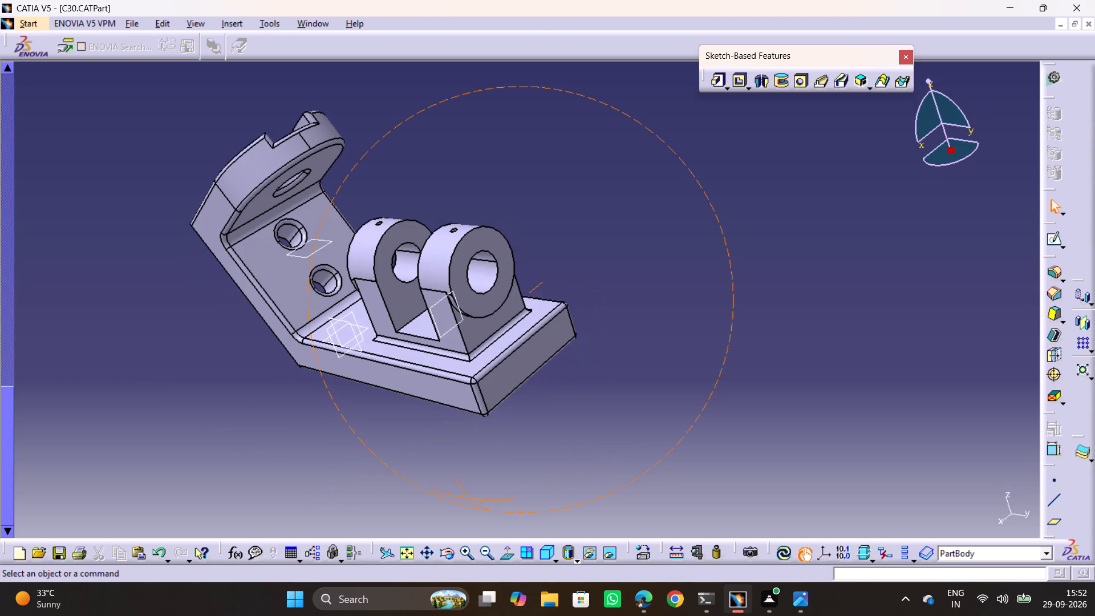
middle_click_drag(533, 451, 769, 445)
middle_click_drag(375, 417, 686, 257)
left_click_drag(375, 417, 686, 257)
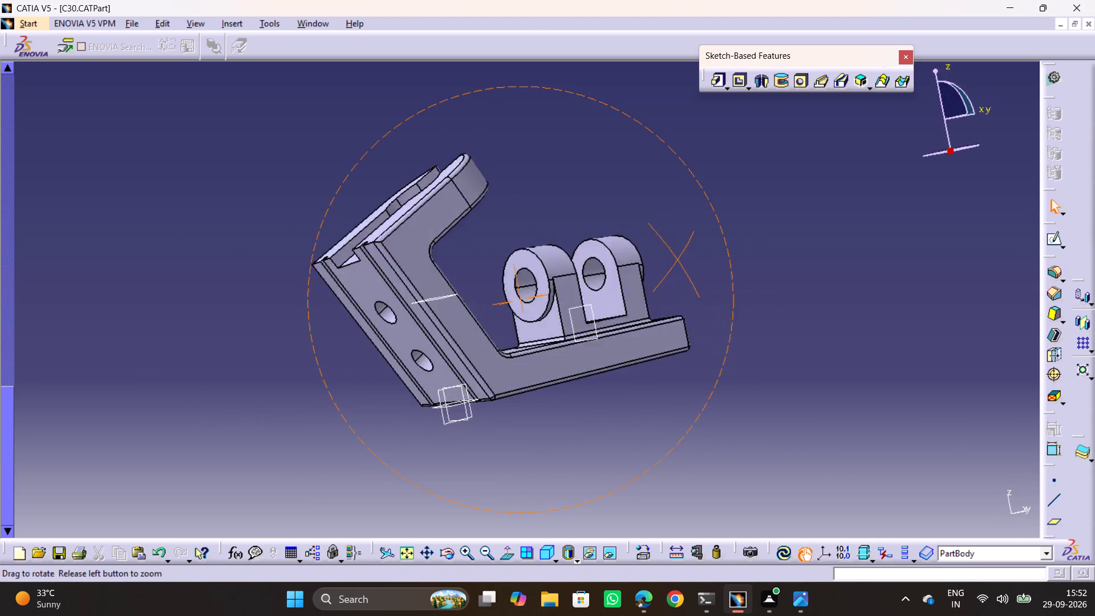
middle_click_drag(686, 257, 410, 338)
left_click_drag(686, 257, 410, 338)
middle_click_drag(410, 338, 421, 354)
Save the updated C30 part.
key("ctrl+s")
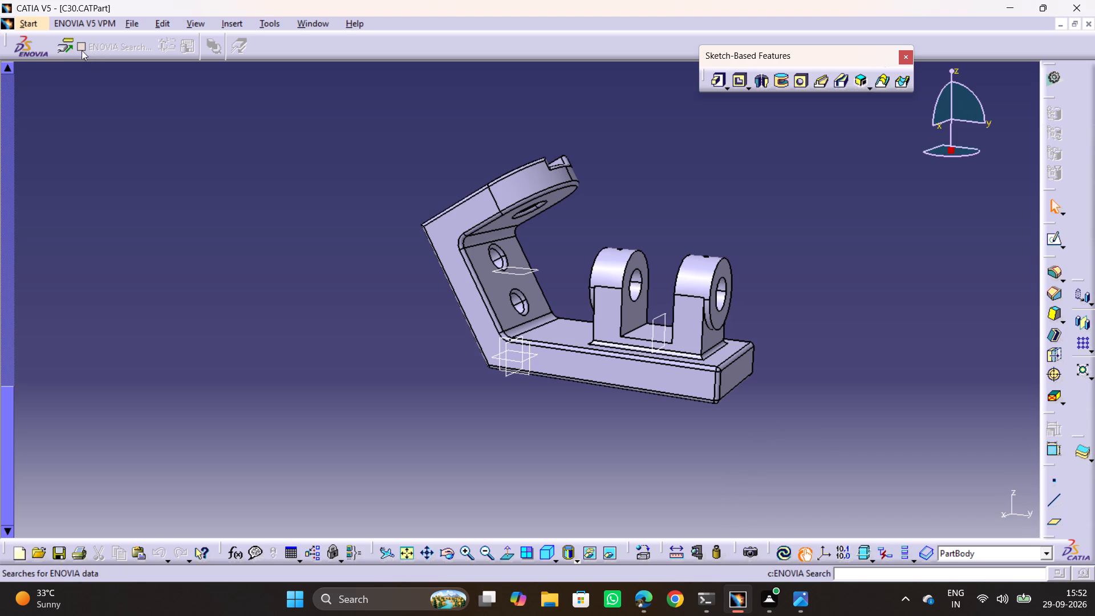
Create a new ISO drawing of the C30 part on an A3 landscape sheet with automatic front, bottom and right views.
left_click(38, 26)
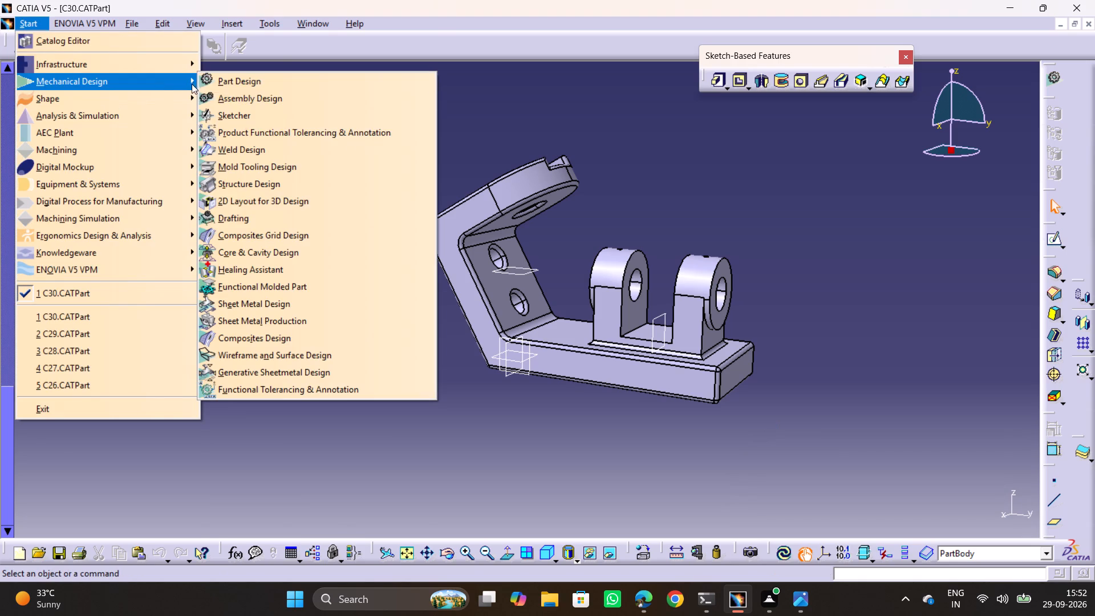
left_click(271, 221)
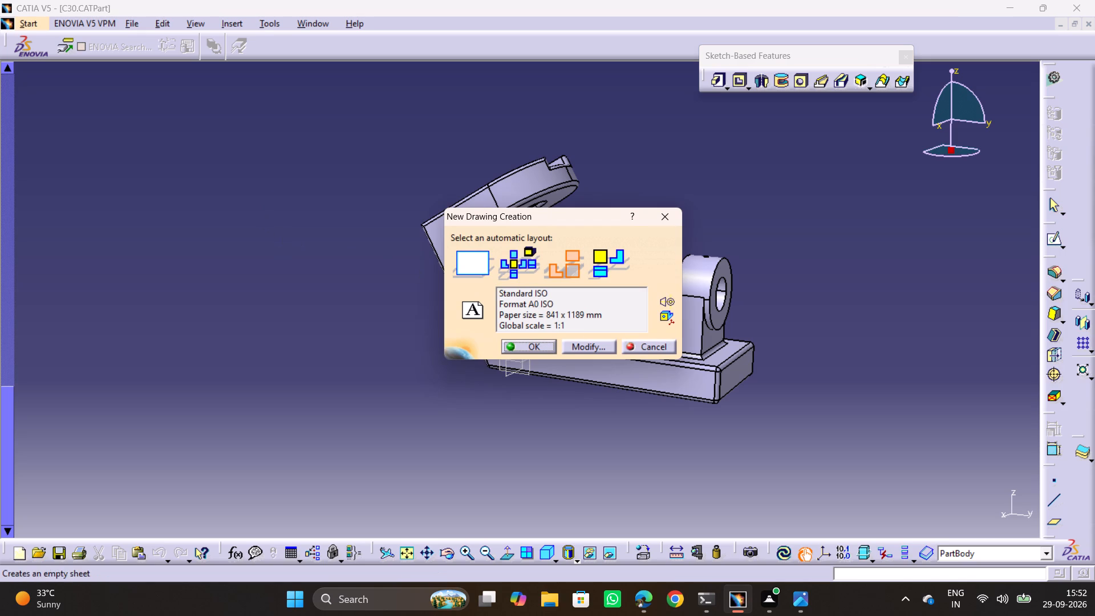
left_click(586, 343)
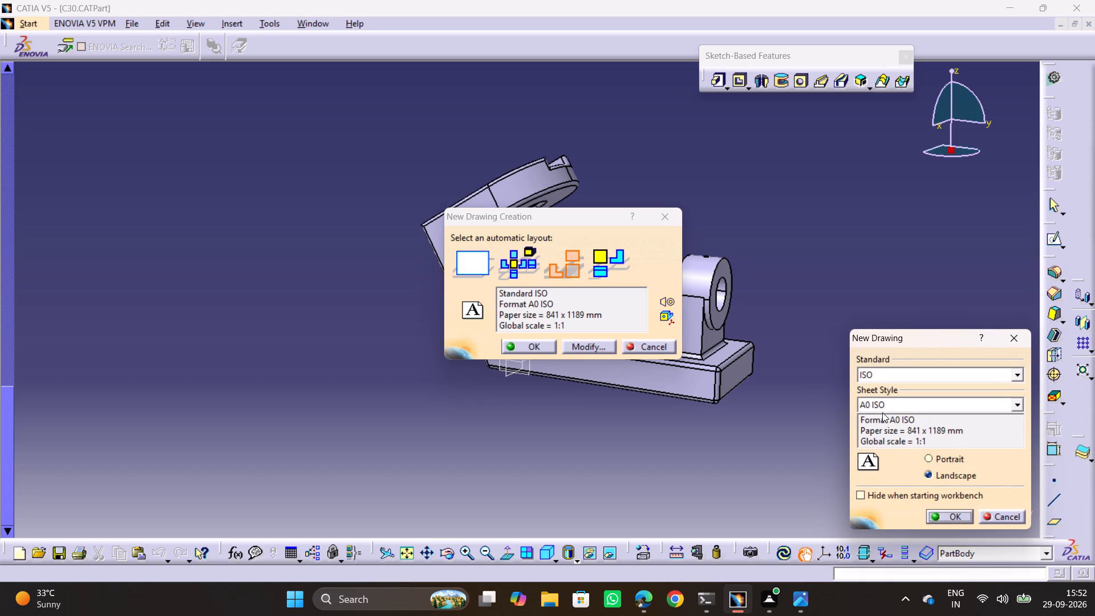
left_click(899, 410)
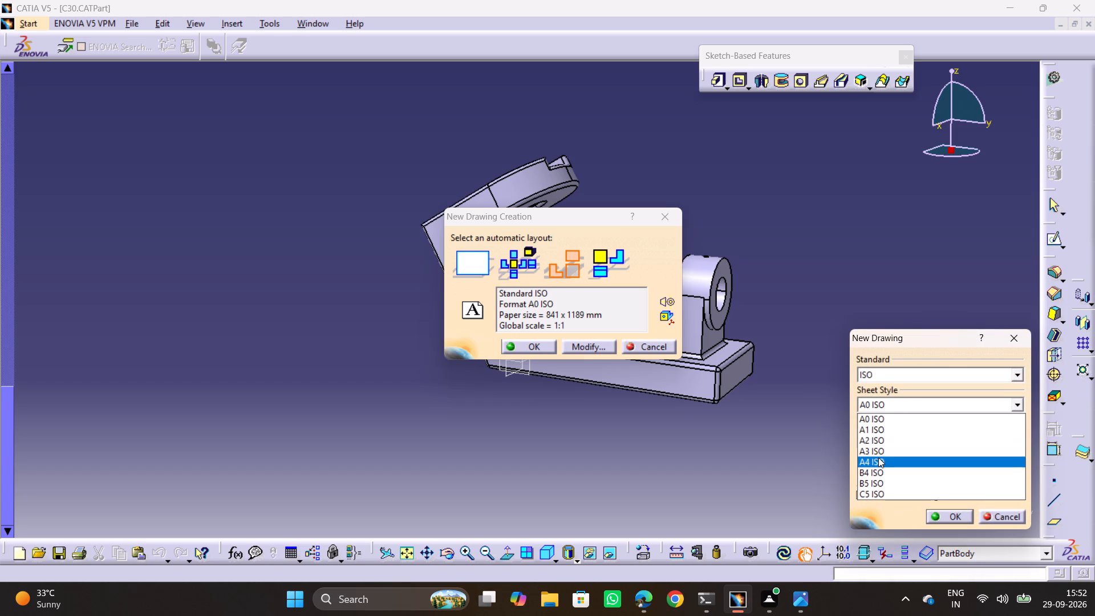
left_click(887, 452)
left_click(965, 517)
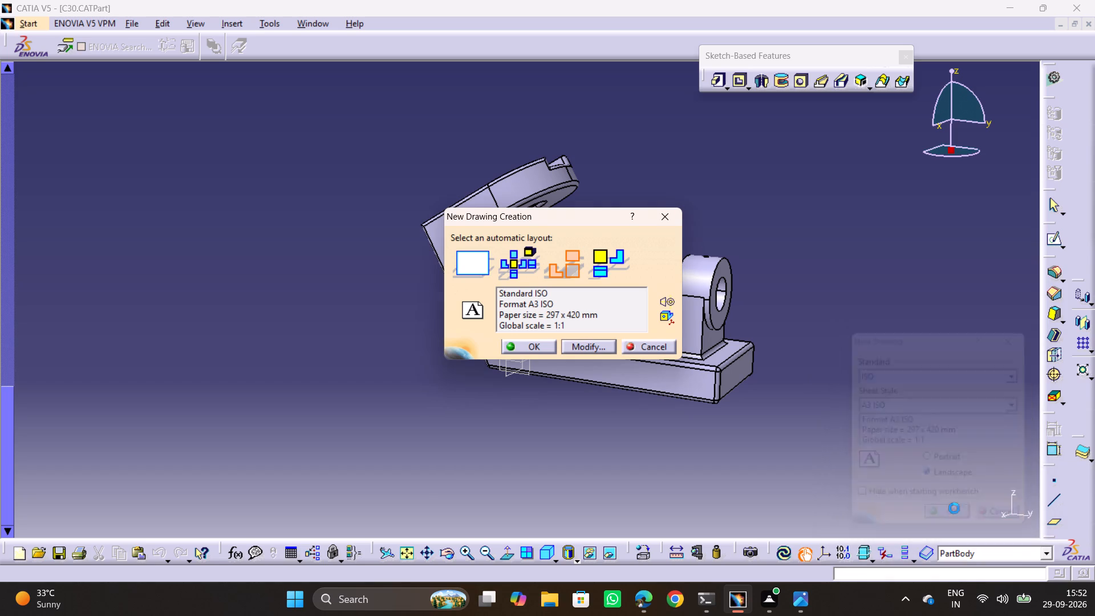
left_click(525, 347)
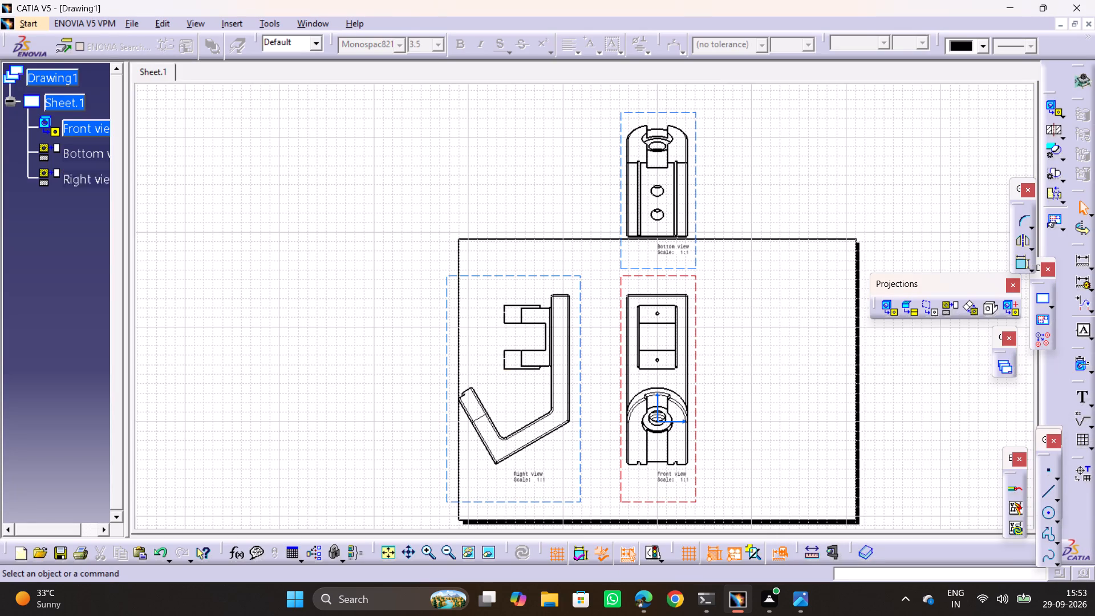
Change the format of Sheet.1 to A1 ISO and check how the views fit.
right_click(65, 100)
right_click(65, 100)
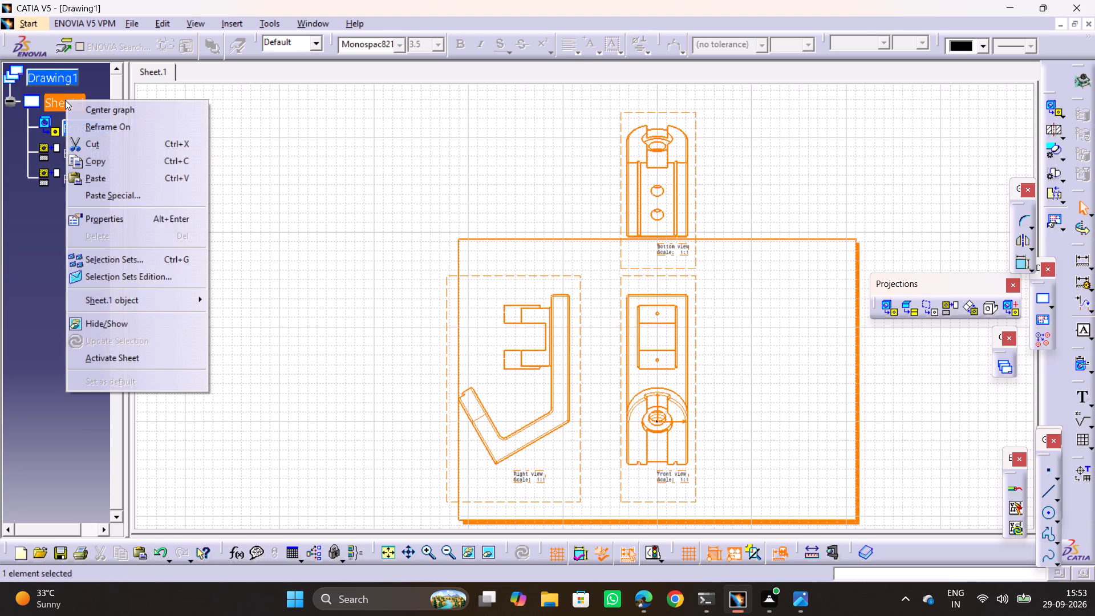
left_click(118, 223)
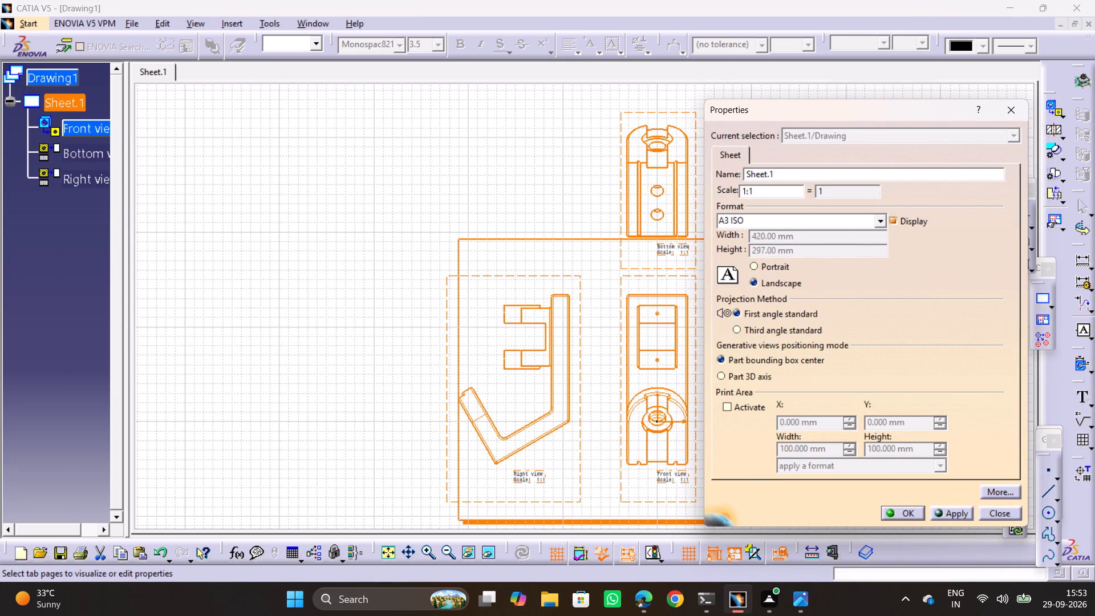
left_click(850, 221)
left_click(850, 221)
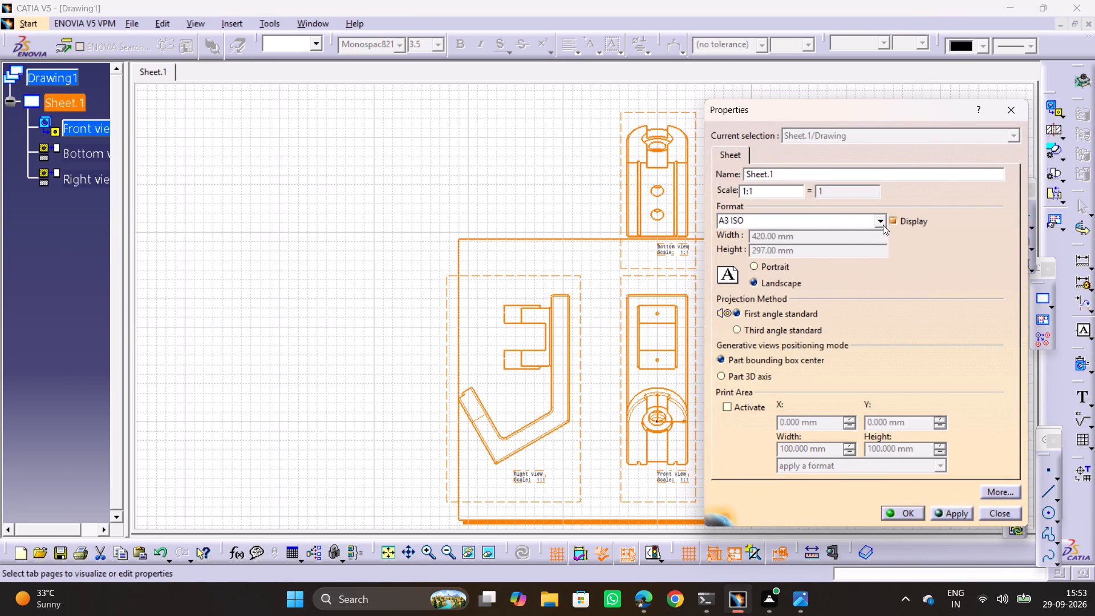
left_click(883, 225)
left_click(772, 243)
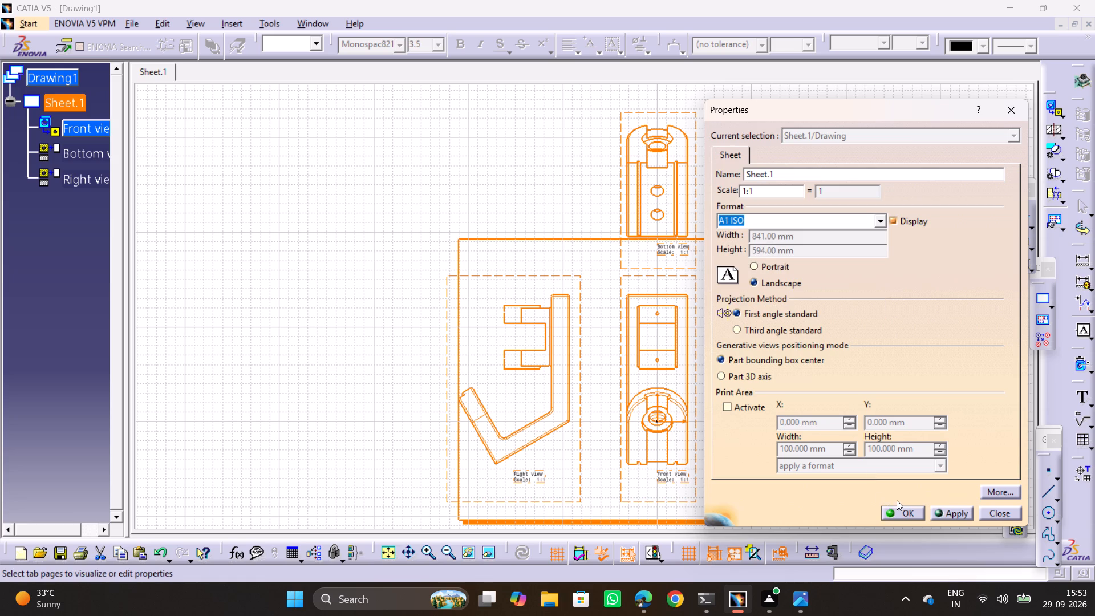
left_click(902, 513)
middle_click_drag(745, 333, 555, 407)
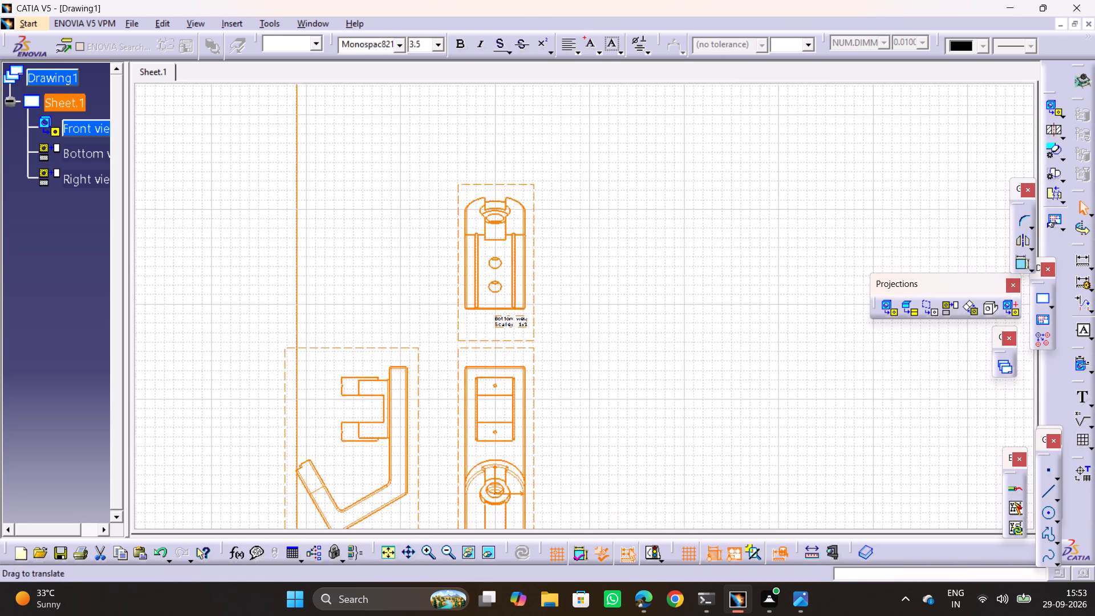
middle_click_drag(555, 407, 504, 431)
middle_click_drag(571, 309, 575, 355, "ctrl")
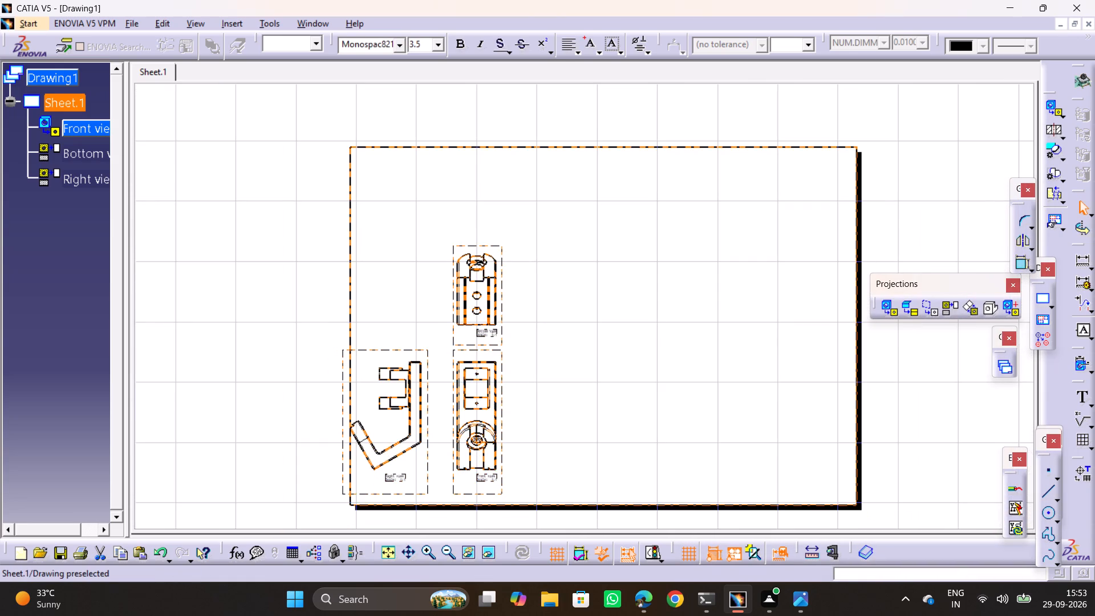
Set the format of Sheet.1 to A2 ISO.
right_click(62, 104)
left_click(116, 230)
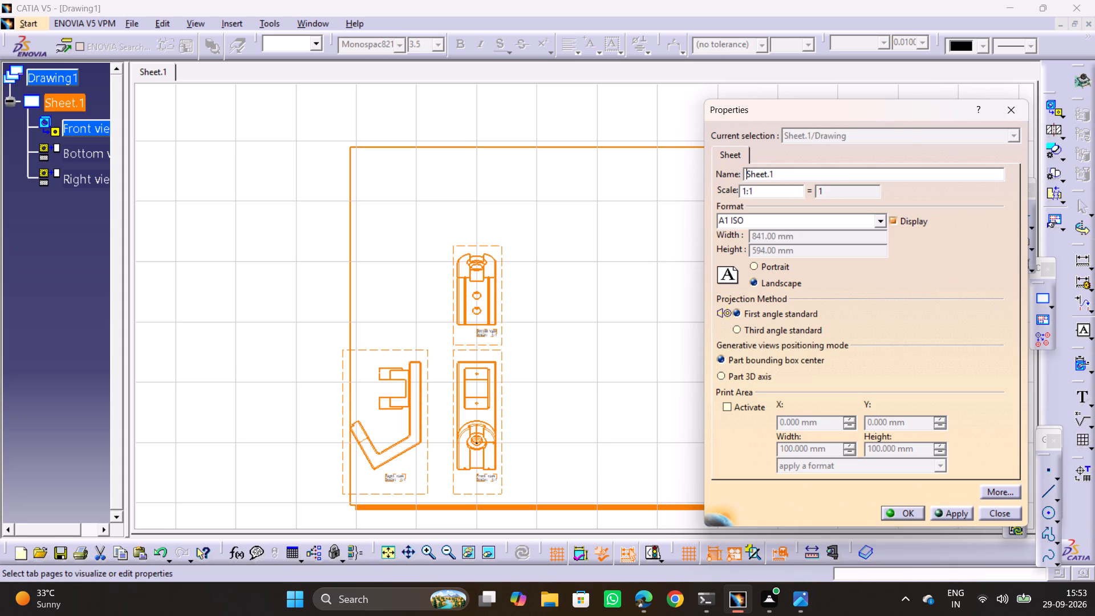
left_click(879, 224)
left_click(739, 251)
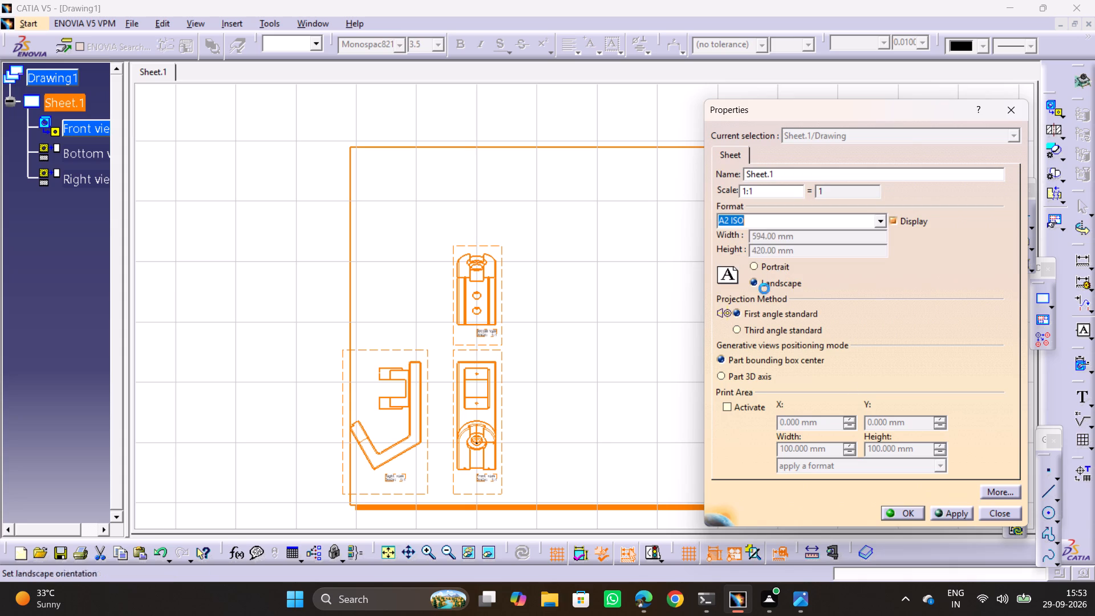
left_click(912, 513)
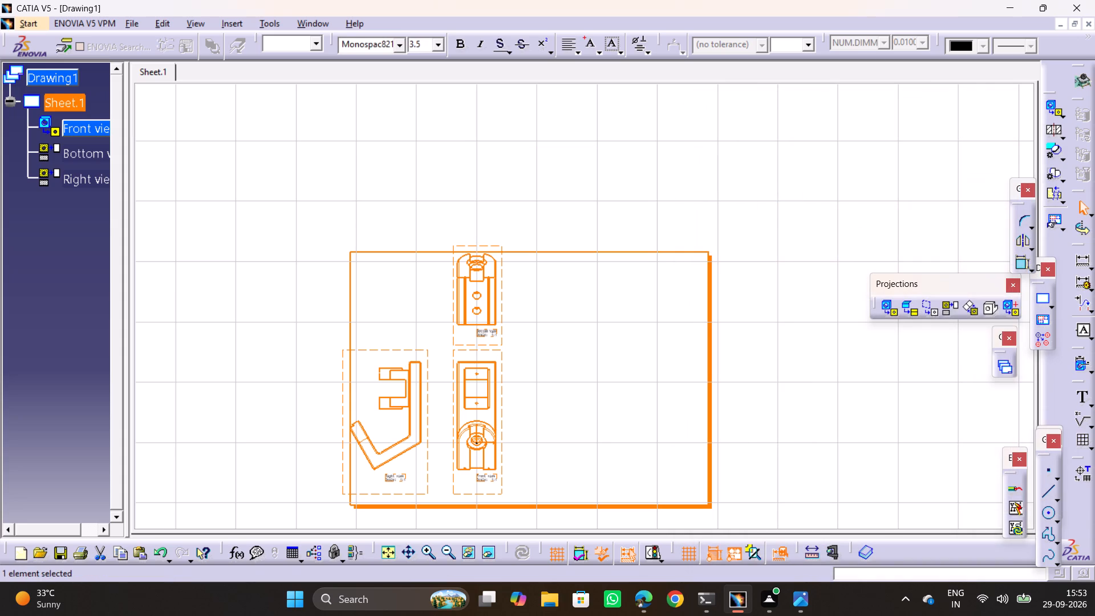
left_click(764, 413)
Move the right view across to the opposite side of the front view, keeping it inside the sheet frame.
middle_click_drag(571, 407, 567, 356, "ctrl")
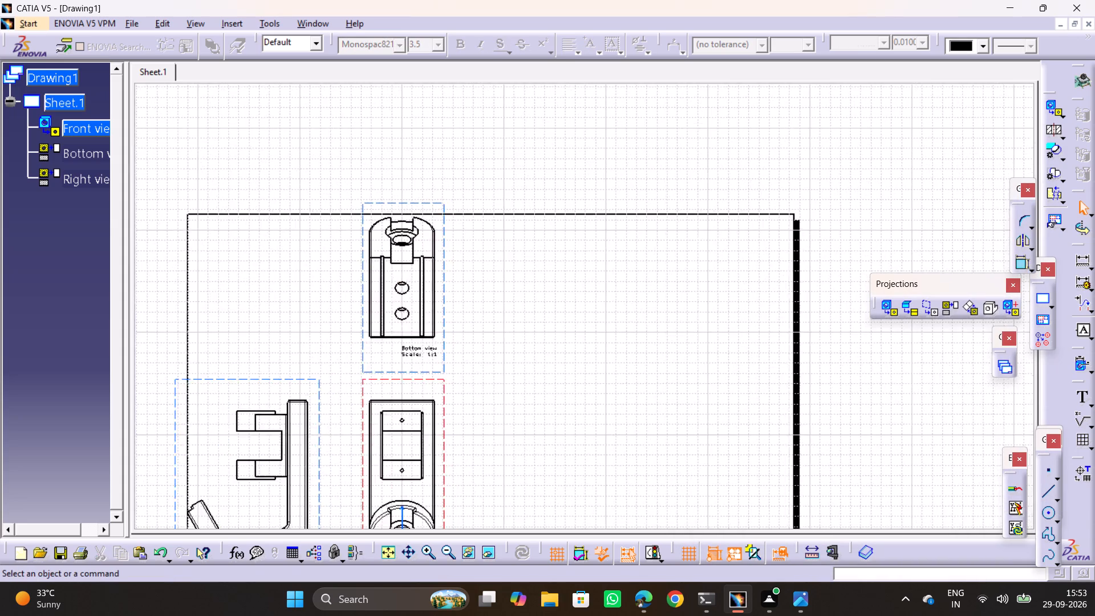
middle_click_drag(567, 356, 568, 366, "ctrl")
middle_click_drag(557, 386, 625, 290)
scroll(632, 288, "up", 1)
middle_click_drag(597, 318, 637, 241)
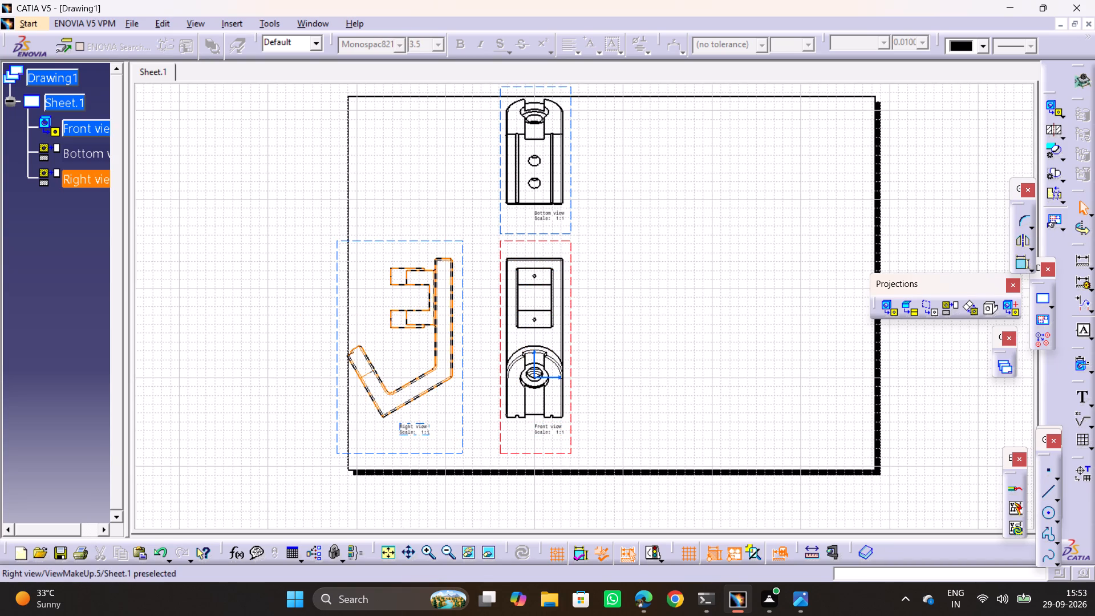
left_click_drag(460, 456, 717, 445)
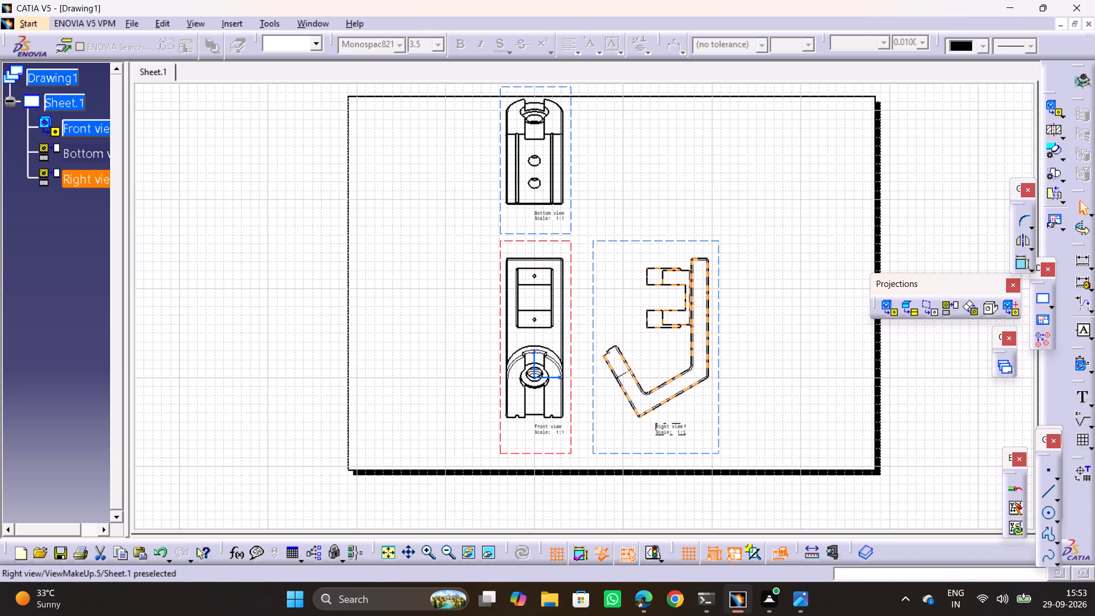
left_click(302, 370)
Move the front view with its aligned bottom and right views into the sheet's lower-left corner, all inside the frame.
left_click_drag(498, 449, 382, 446)
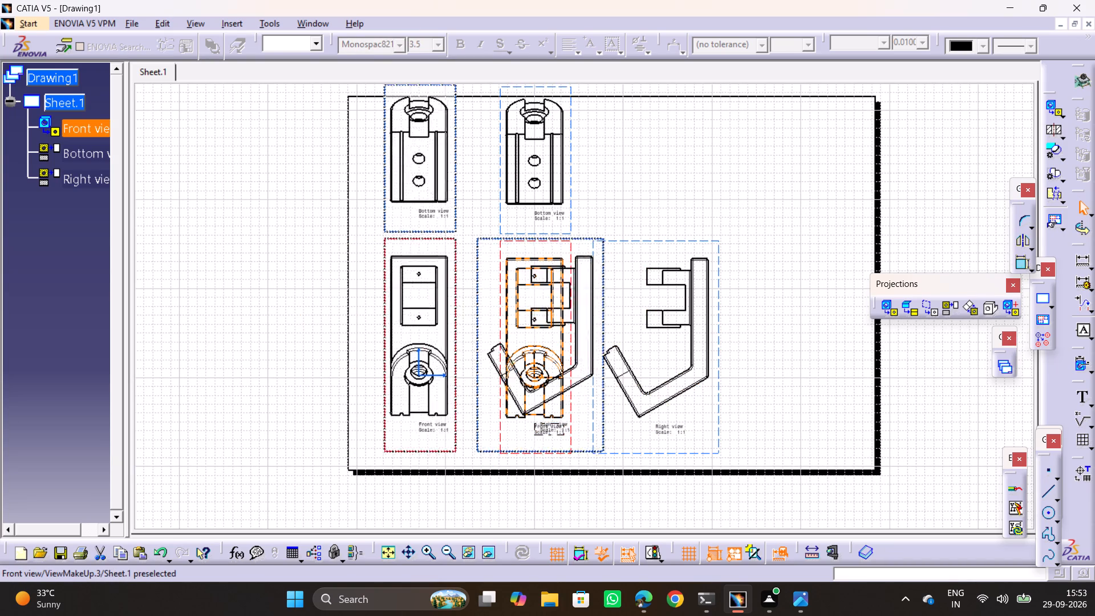
left_click_drag(382, 446, 360, 453)
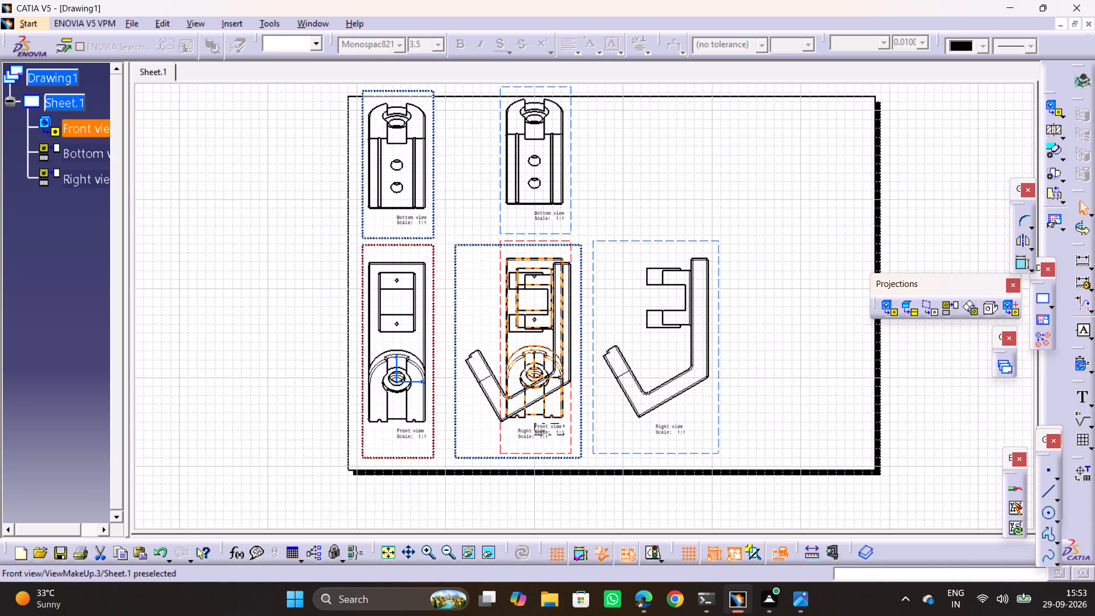
left_click_drag(360, 453, 355, 462)
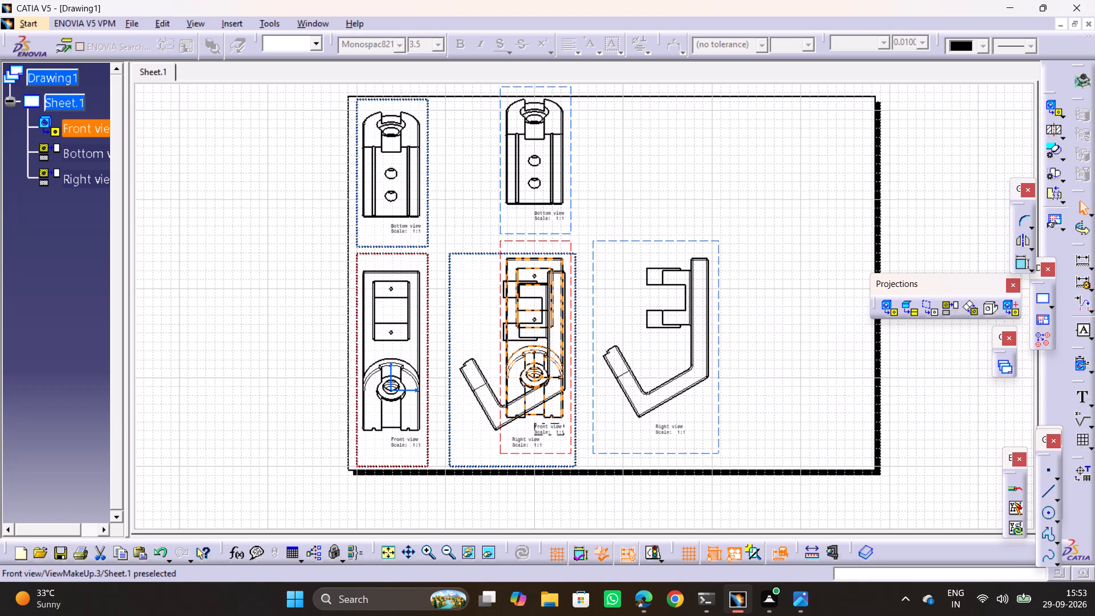
left_click_drag(355, 462, 357, 460)
left_click(222, 374)
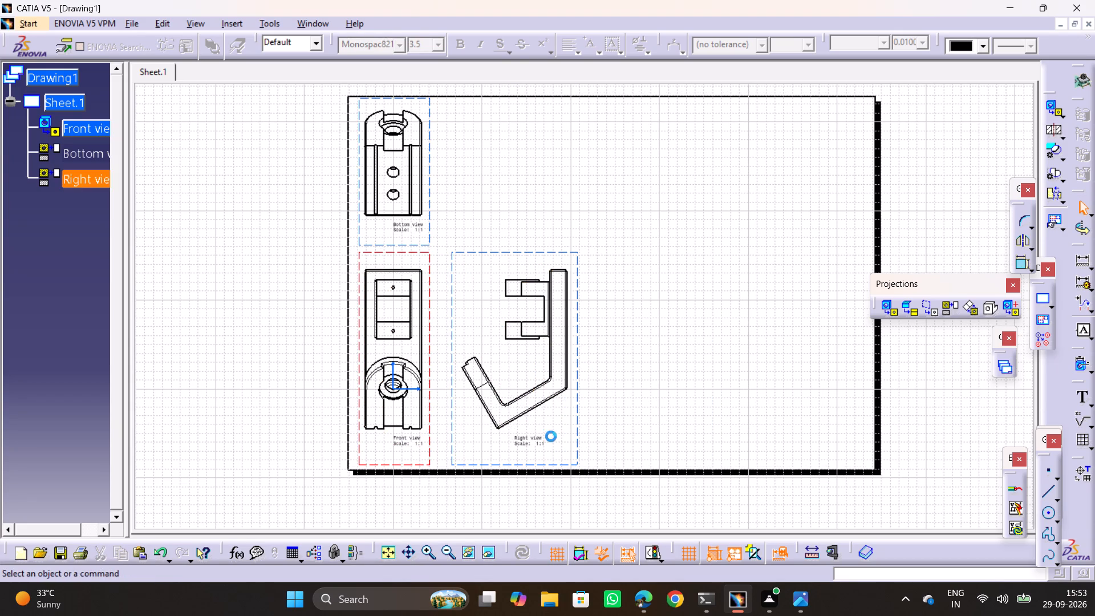
Adjust the right view's horizontal spacing from the front view, placing it near the middle of the sheet.
left_click_drag(578, 447, 708, 445)
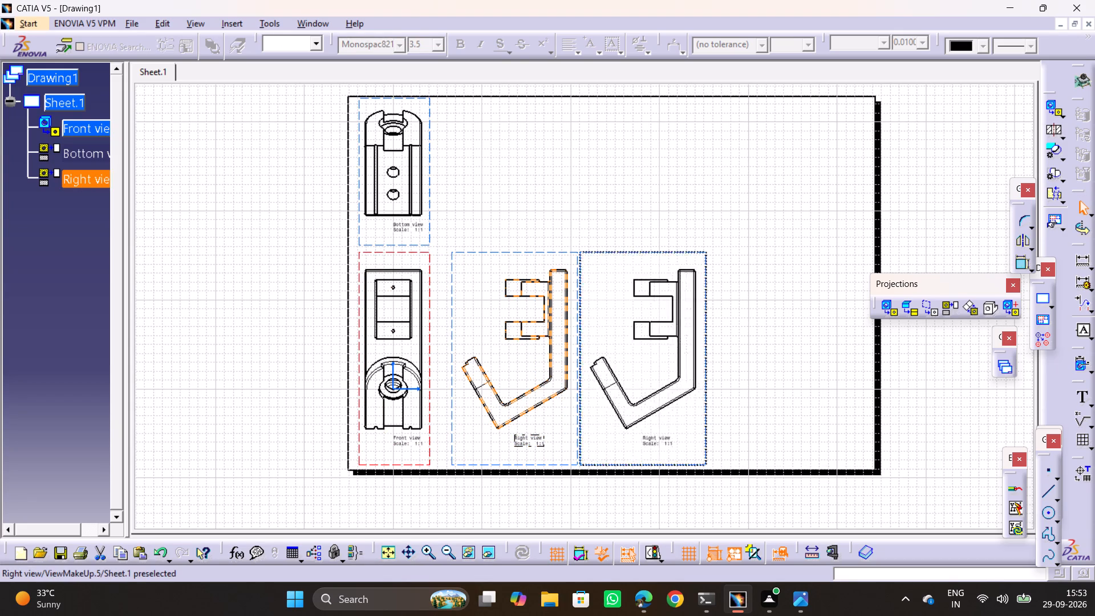
left_click_drag(708, 445, 820, 440)
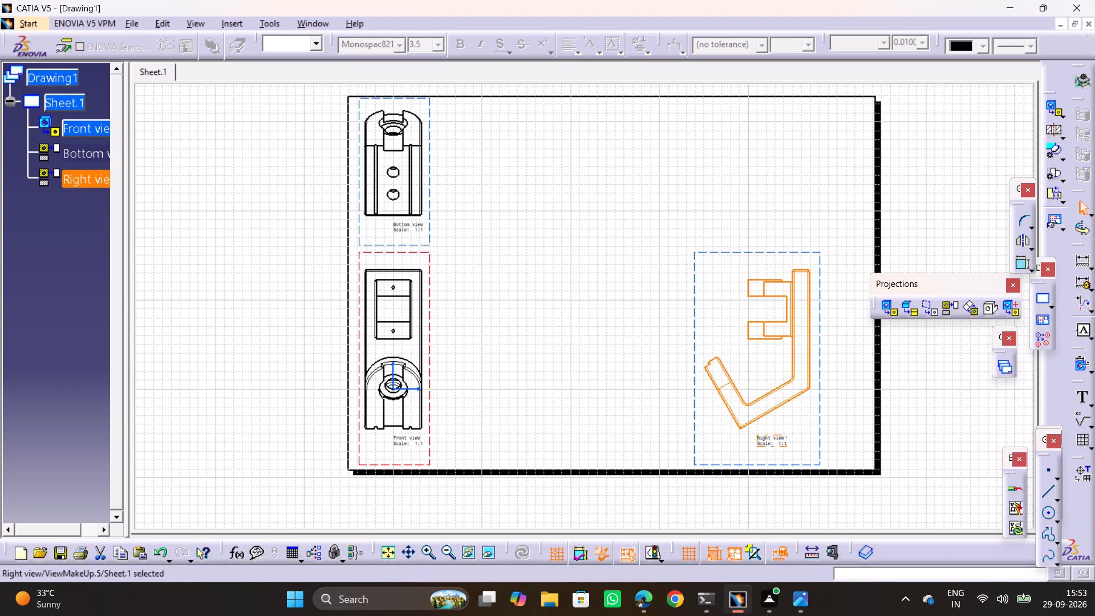
left_click(619, 394)
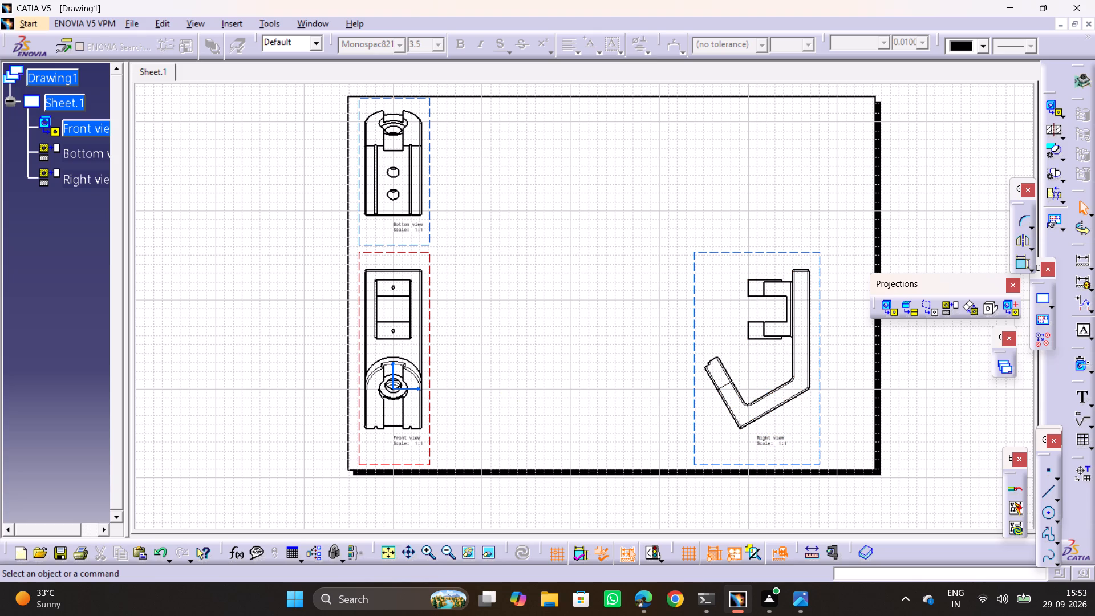
middle_click_drag(550, 369, 502, 424)
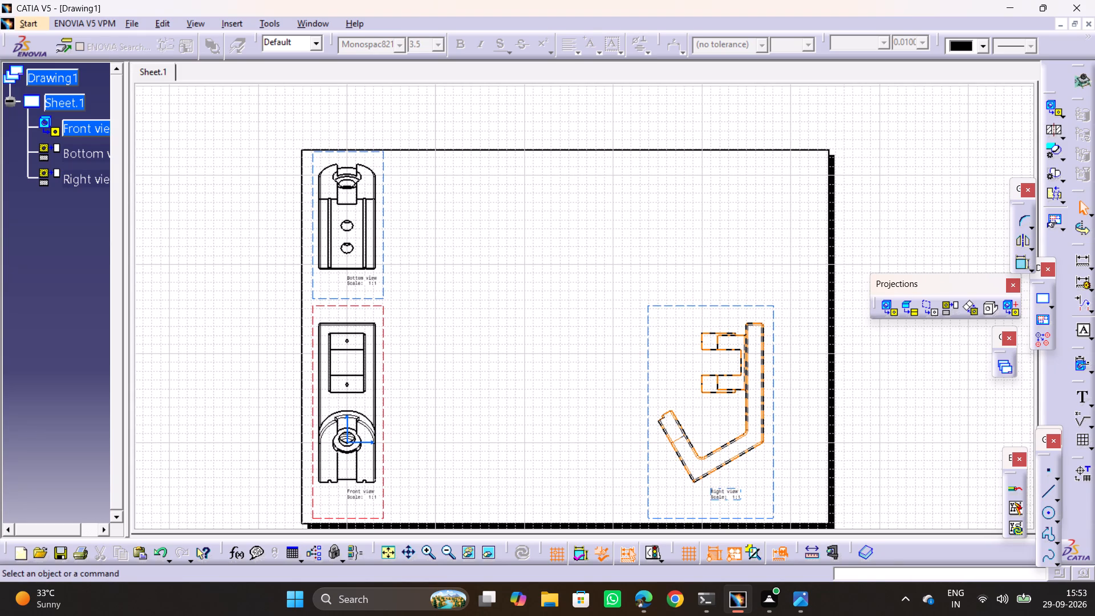
left_click_drag(645, 457, 482, 449)
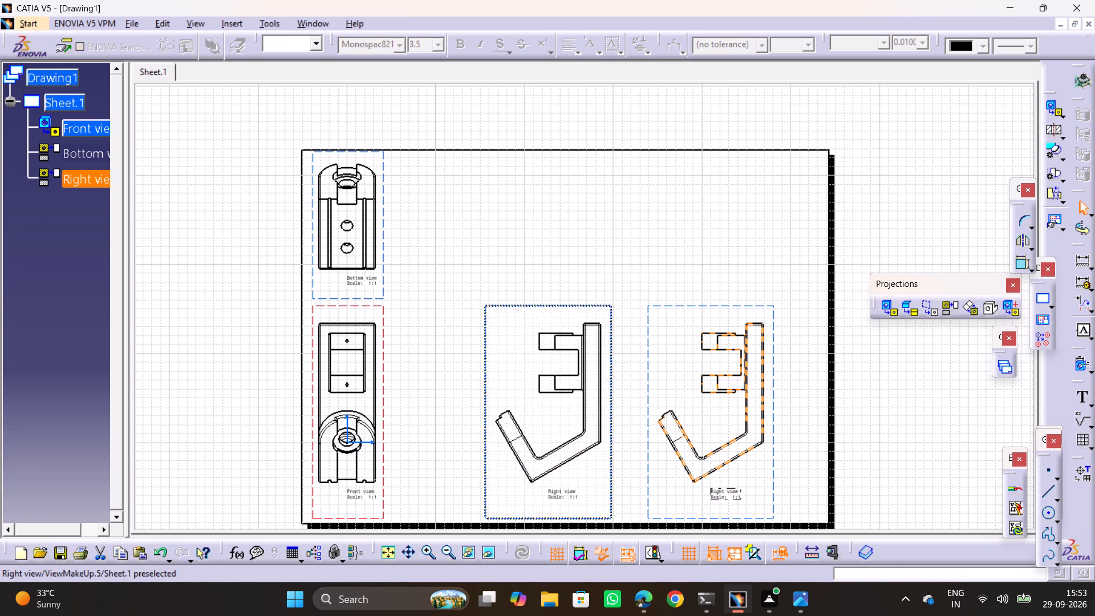
left_click_drag(482, 449, 478, 448)
left_click(945, 467)
Create an isometric view from C30.CATPart, oriented with the base's lug end in front and the bent arm behind, in the sheet's upper-right area.
left_click(989, 312)
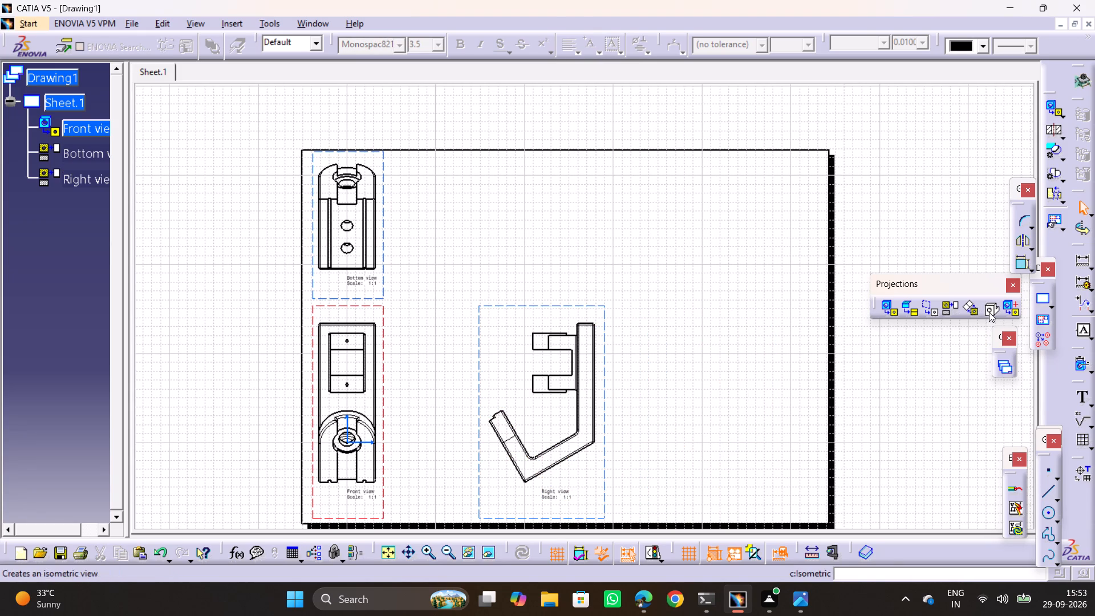
left_click(307, 27)
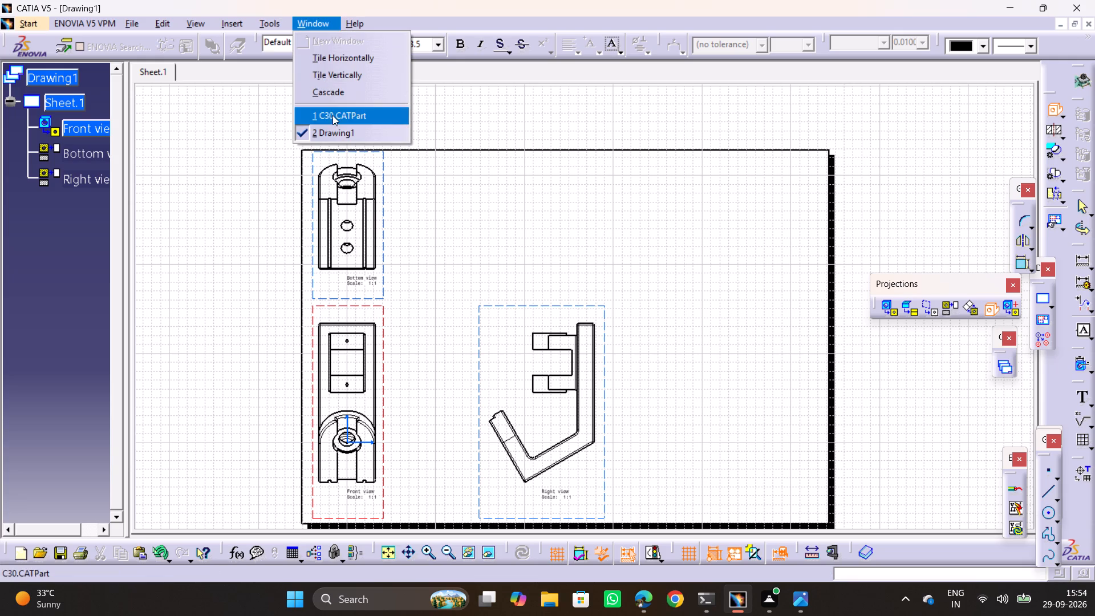
left_click(332, 117)
middle_click_drag(652, 366, 493, 357)
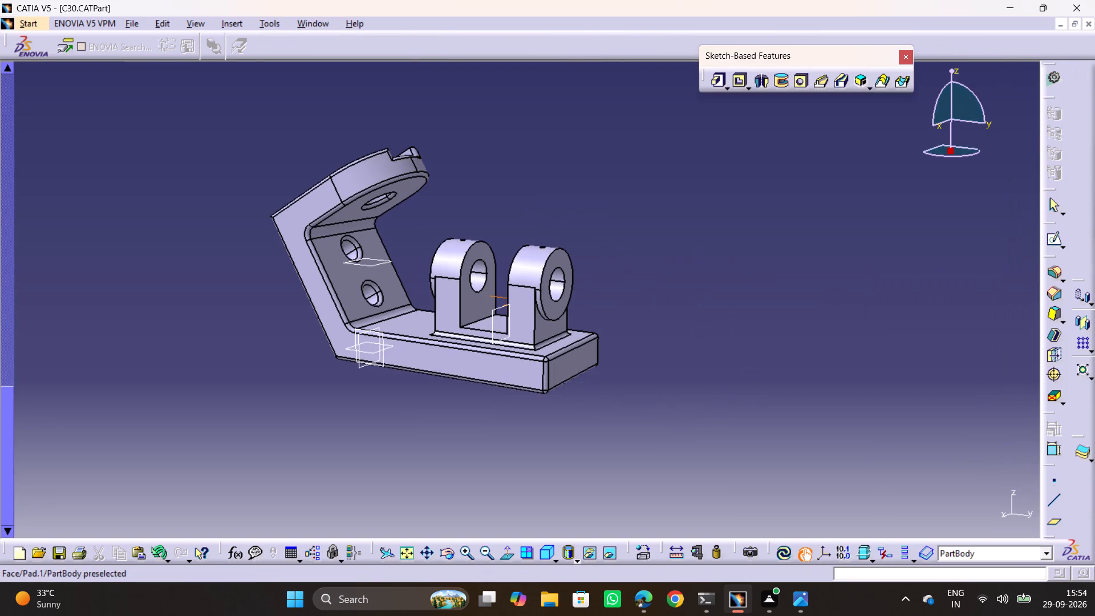
middle_click_drag(597, 401, 244, 401)
left_click_drag(577, 408, 244, 402)
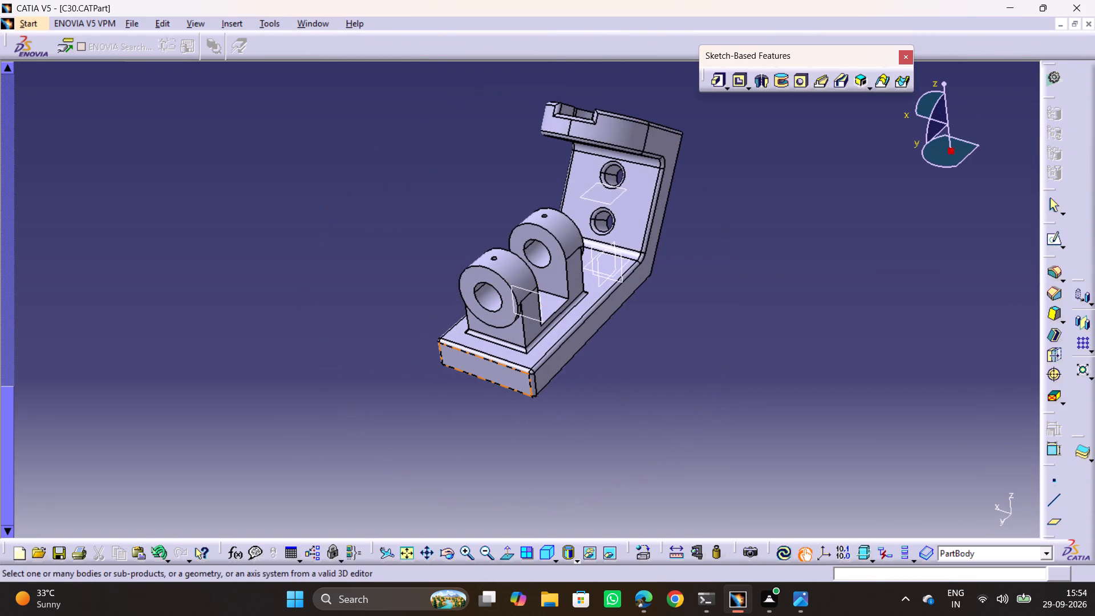
middle_click_drag(642, 359, 509, 285)
left_click_drag(640, 359, 514, 274)
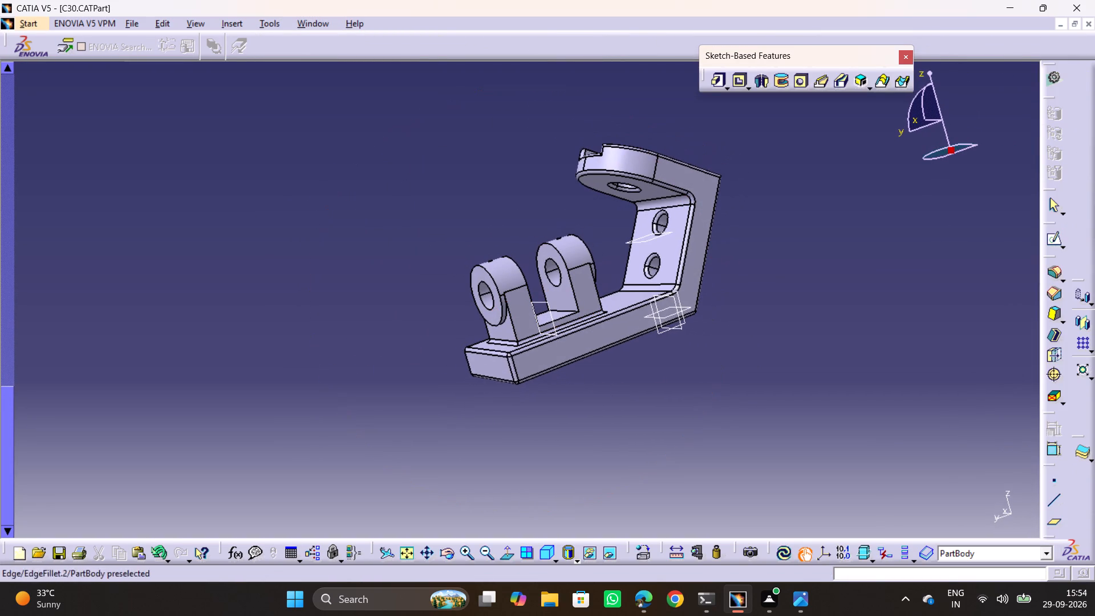
middle_click_drag(515, 368, 538, 210, "ctrl")
middle_click_drag(547, 377, 547, 363)
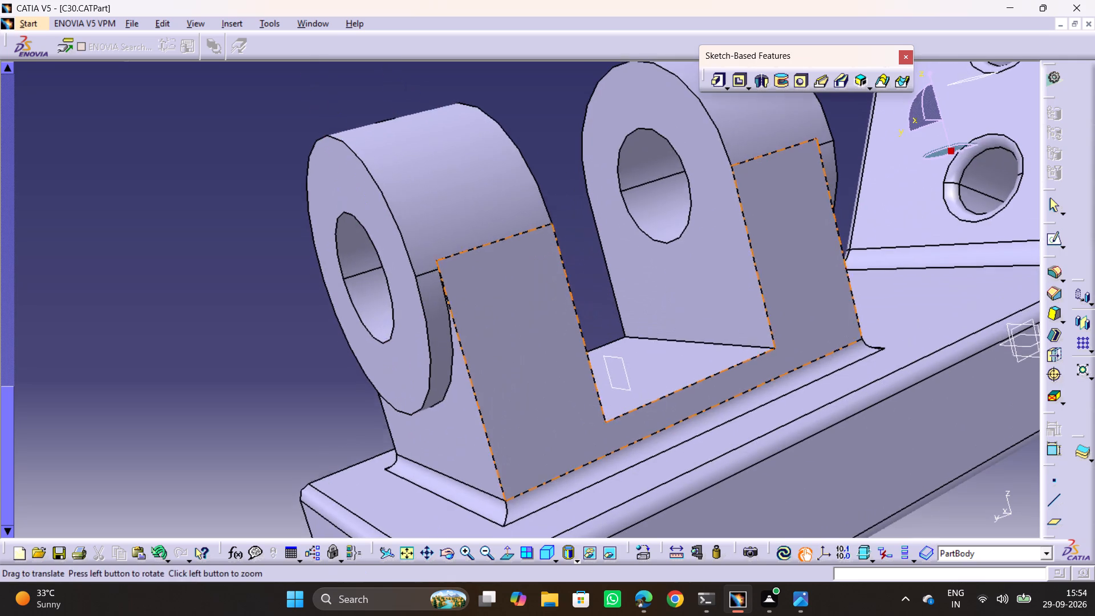
middle_click_drag(547, 363, 553, 301)
middle_click_drag(554, 262, 544, 314, "ctrl")
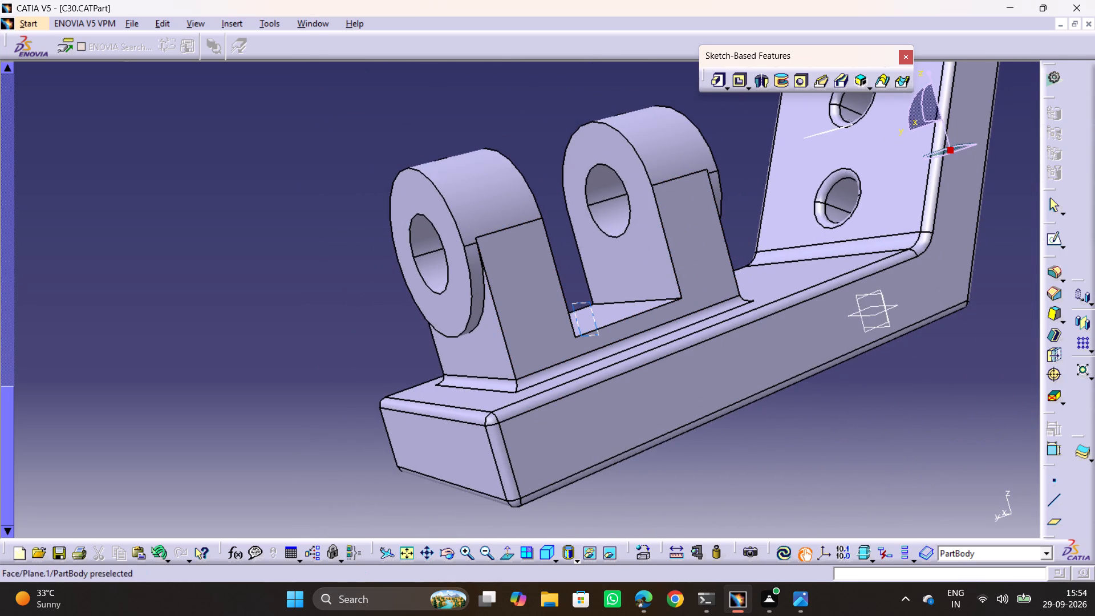
middle_click_drag(586, 338, 575, 376)
scroll(579, 362, "down", 1)
middle_click_drag(580, 370, 568, 397)
left_click_drag(579, 370, 568, 397)
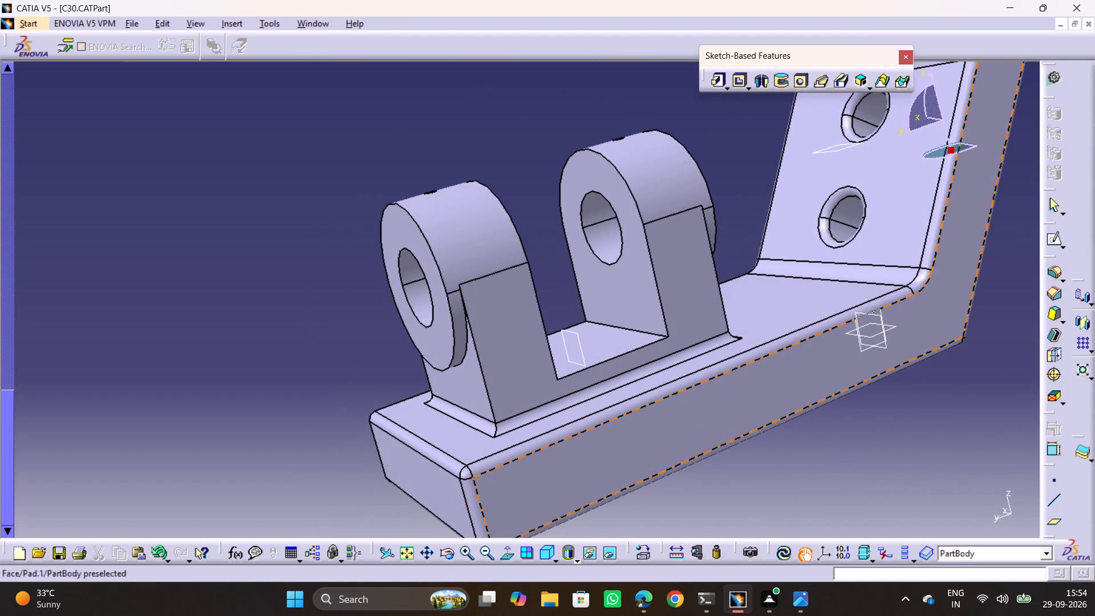
left_click(469, 501)
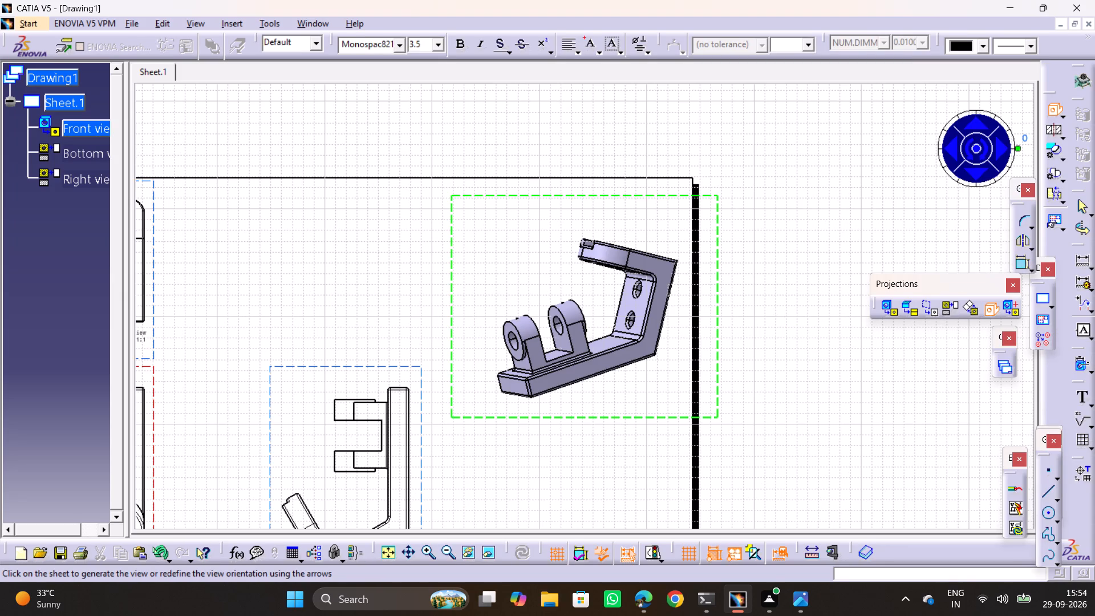
left_click(764, 378)
left_click(790, 467)
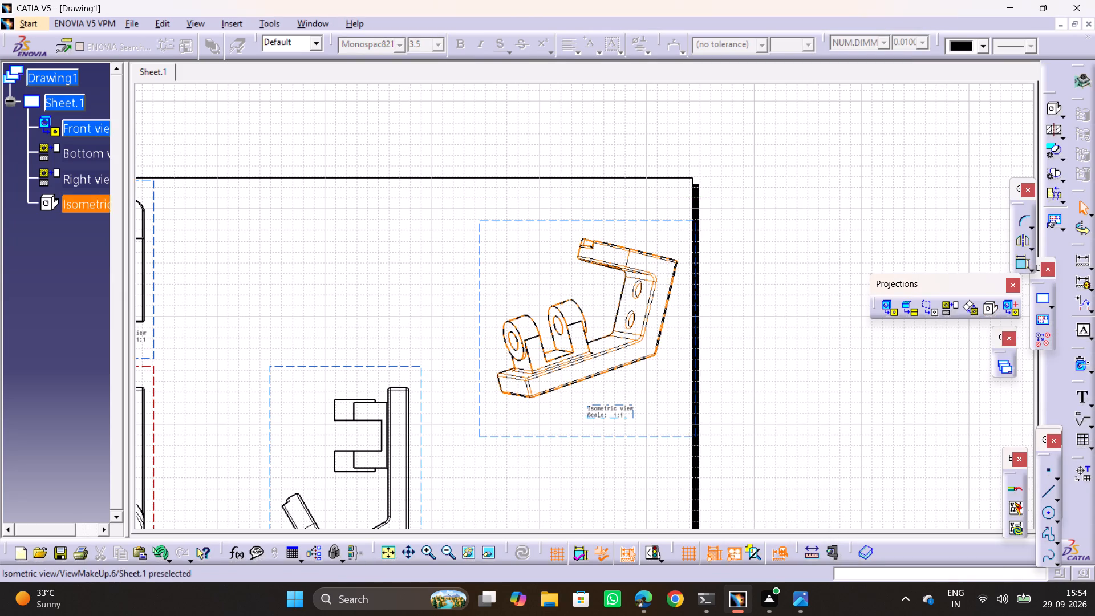
Move the isometric view up and inward so its frame lies fully inside the sheet's upper-right corner.
middle_click_drag(745, 439, 844, 361)
left_click(663, 359)
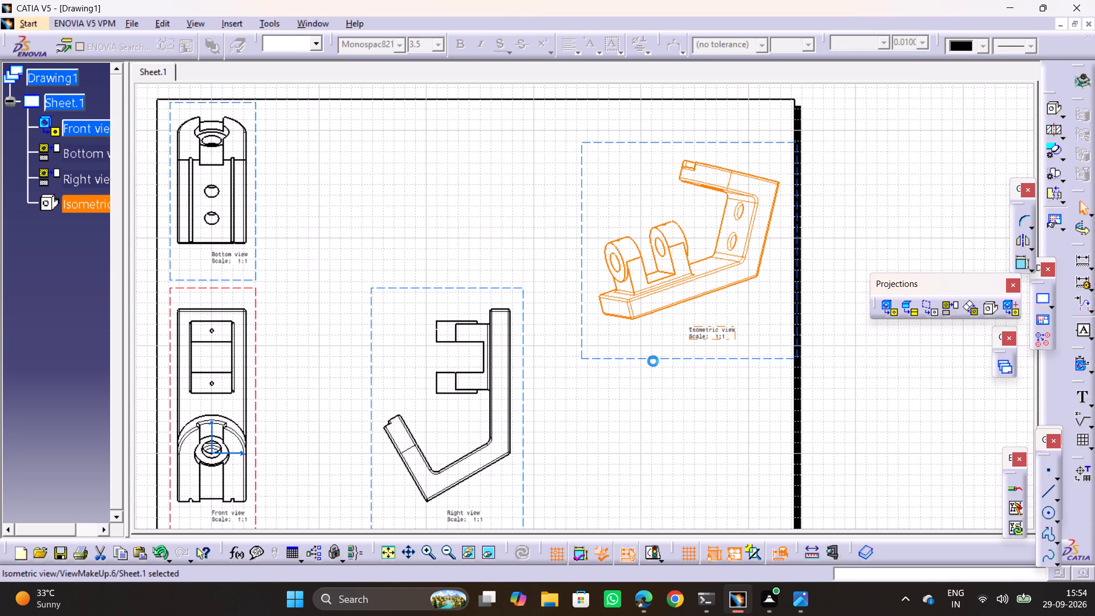
left_click_drag(651, 361, 619, 334)
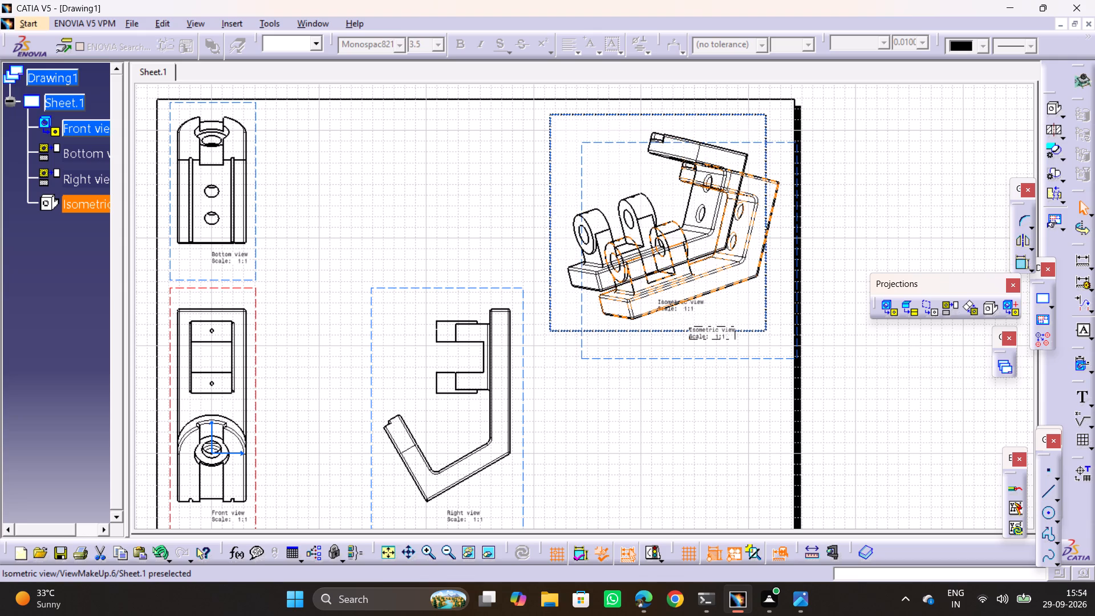
left_click_drag(619, 334, 616, 333)
left_click(874, 441)
Generate the drawing dimensions automatically from Part1's sketcher, 3D and measured constraints.
middle_click_drag(708, 346, 699, 373, "ctrl")
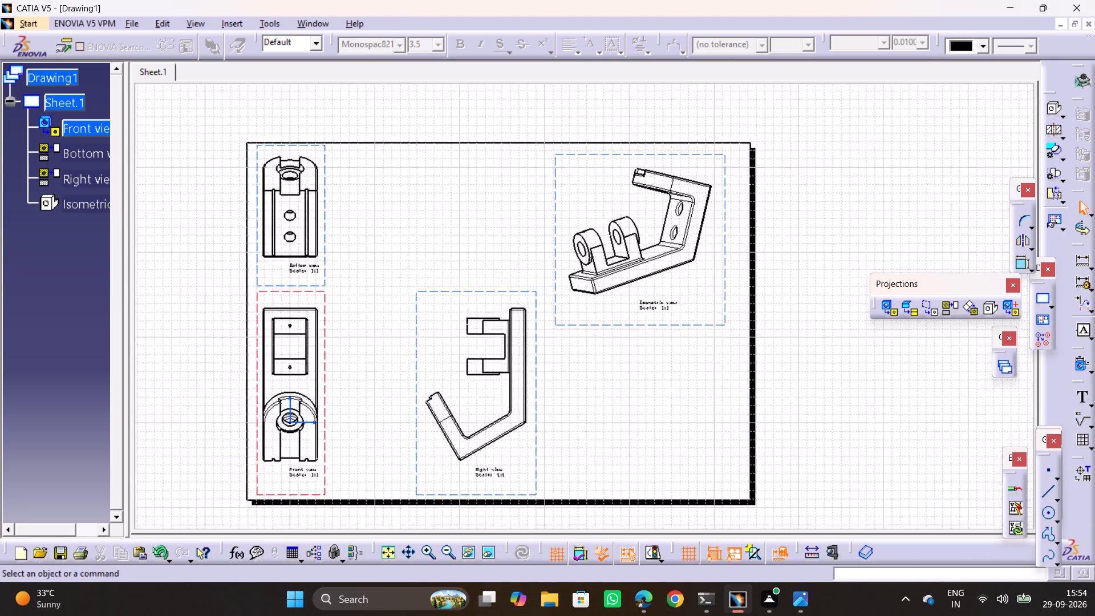
middle_click_drag(699, 373, 699, 394, "ctrl")
middle_click_drag(642, 424, 653, 409)
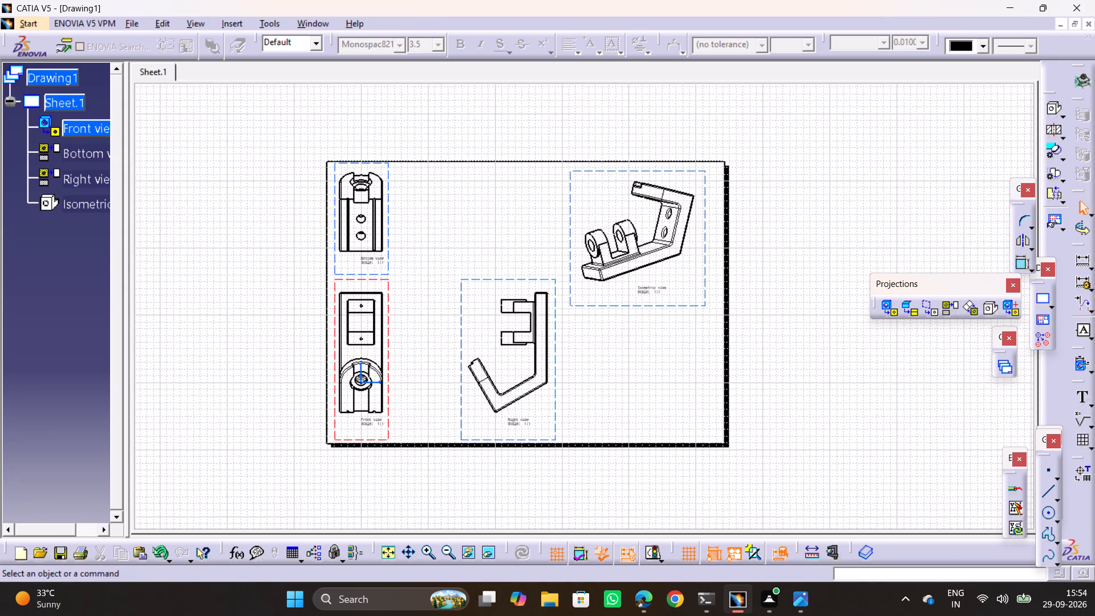
left_click(1079, 371)
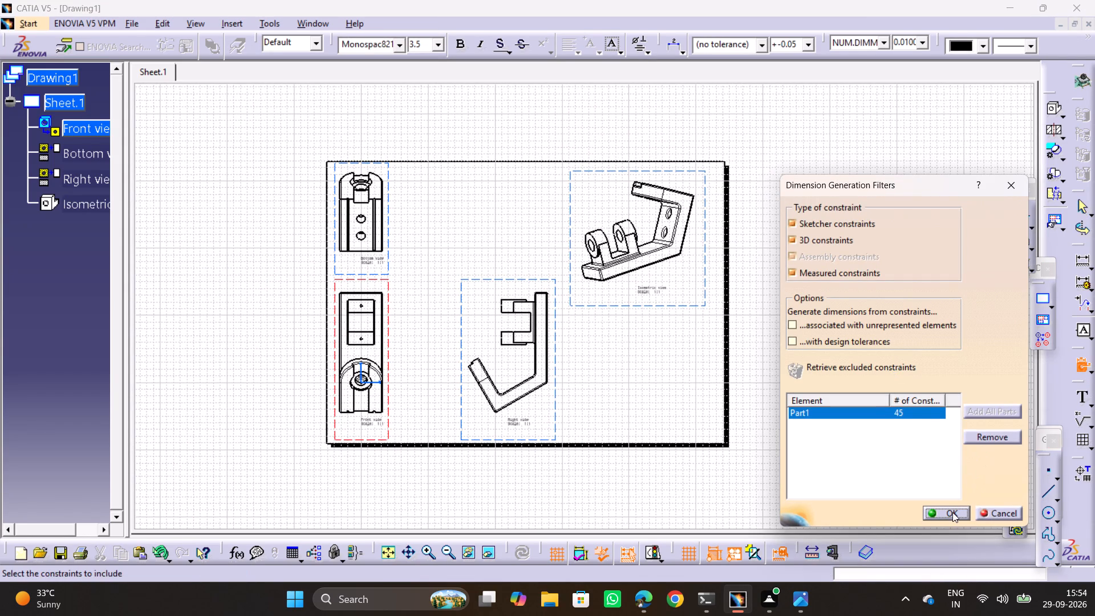
left_click(952, 512)
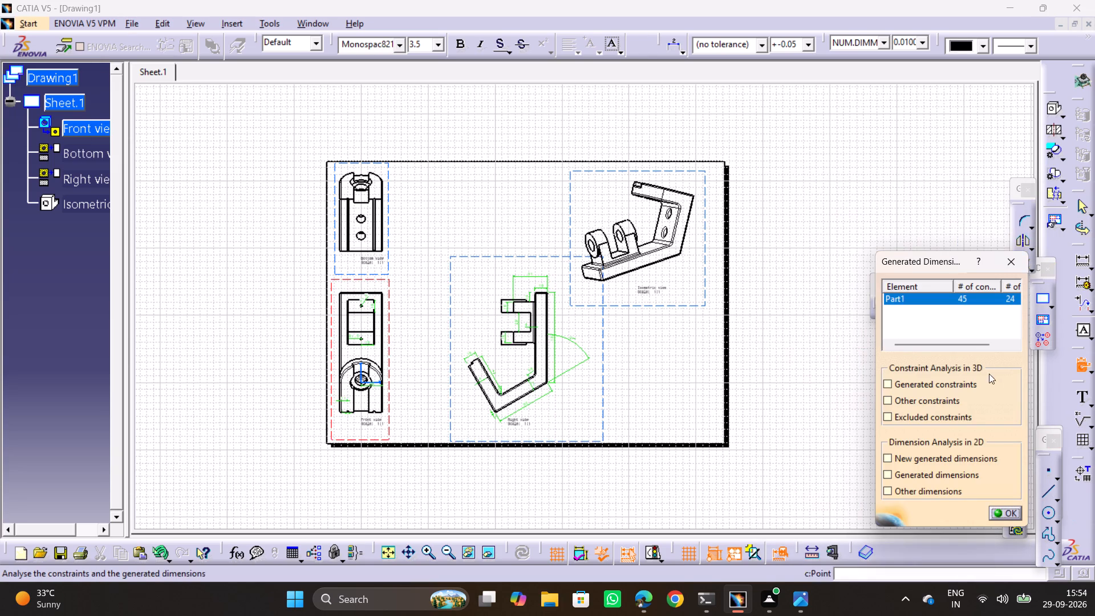
left_click(1017, 514)
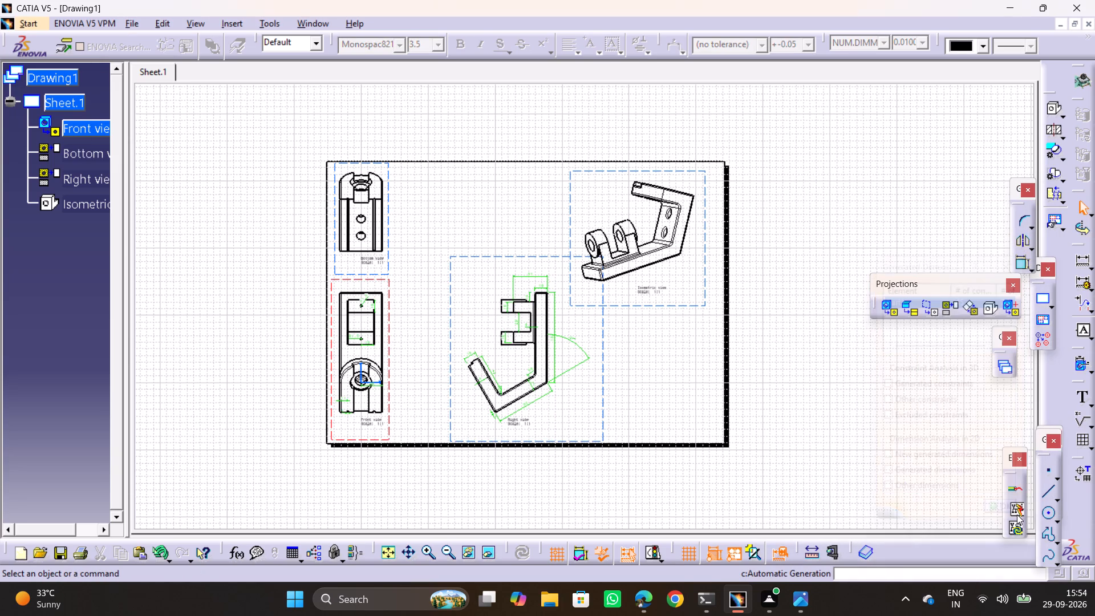
left_click(747, 456)
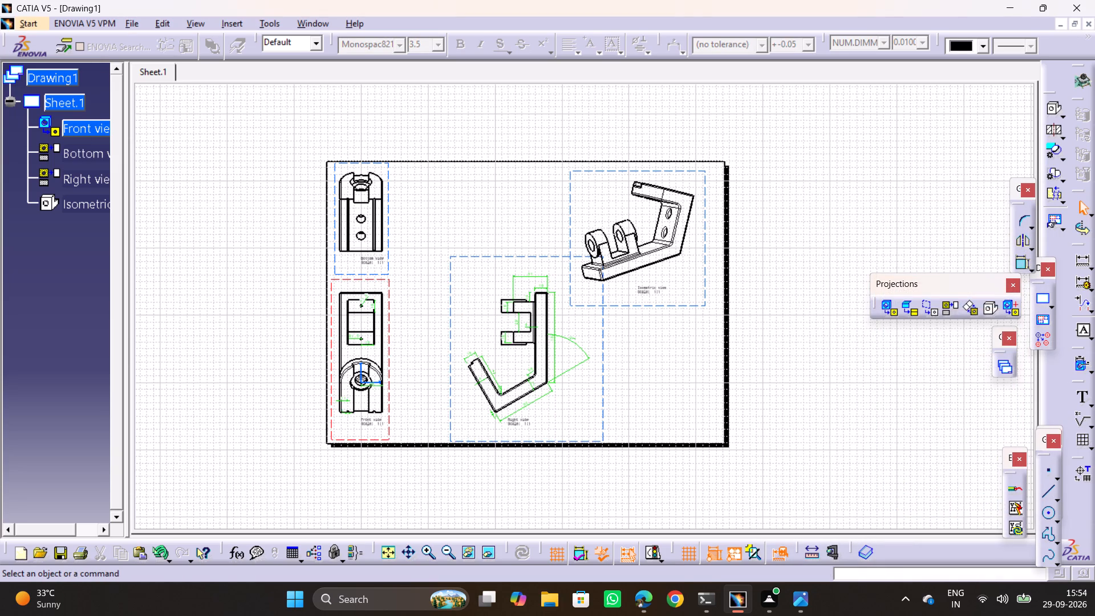
Separate the overlapping view frames by moving the right view closer to the front view and the isometric view nearer the sheet's right edge.
left_click_drag(451, 431, 427, 428)
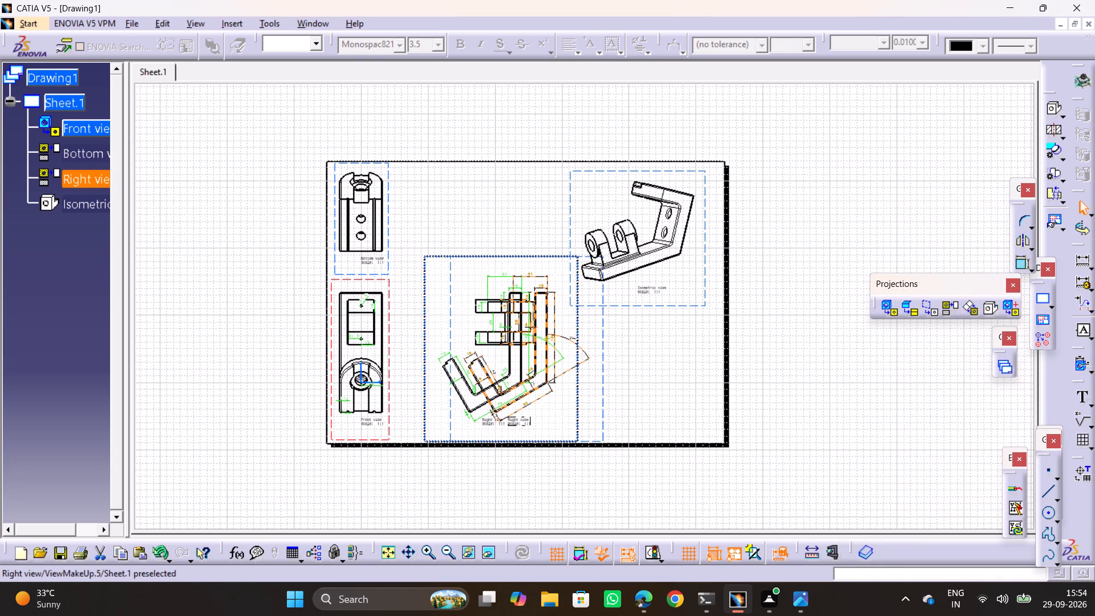
left_click_drag(427, 428, 426, 431)
left_click(726, 387)
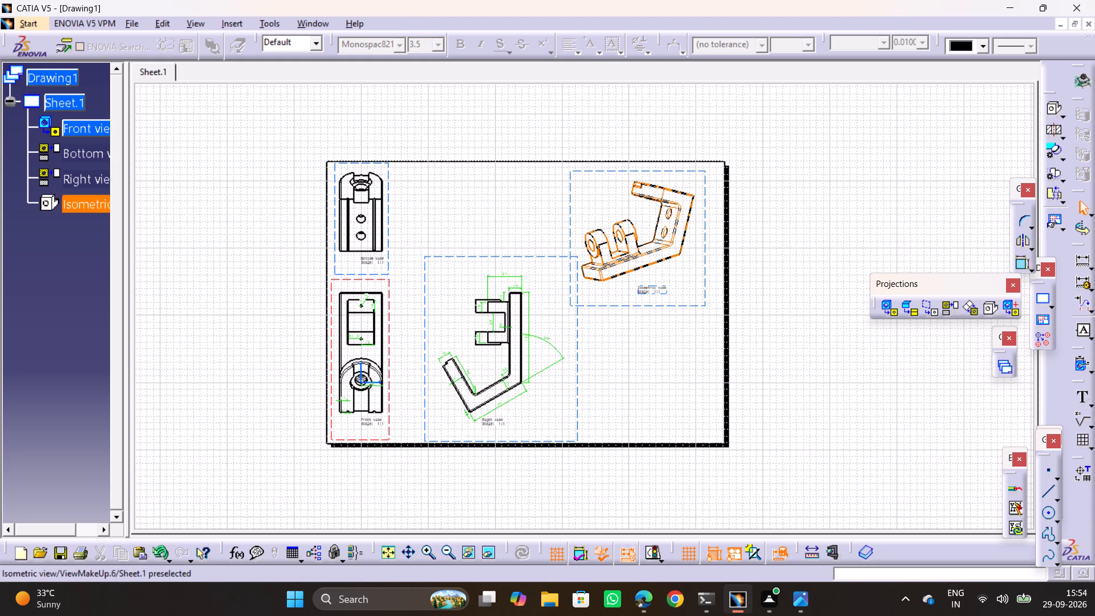
left_click_drag(659, 303, 667, 303)
left_click(782, 348)
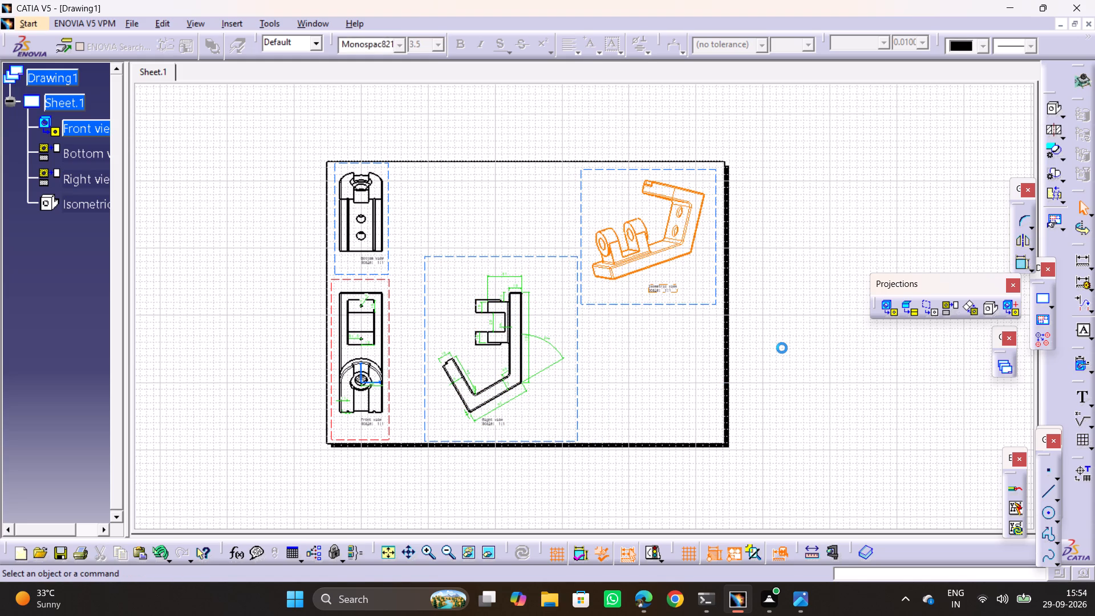
Fine-tune the front view's position with its aligned views inside the sheet's left edge, and shift the right view slightly closer to it.
left_click_drag(391, 399, 405, 401)
left_click(830, 428)
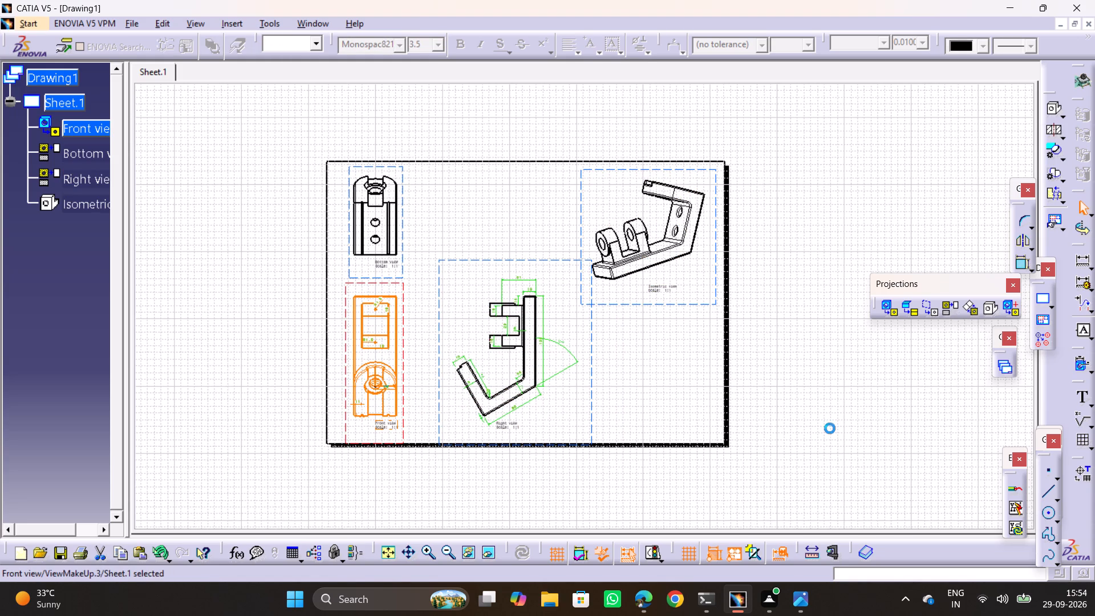
left_click_drag(405, 408, 394, 410)
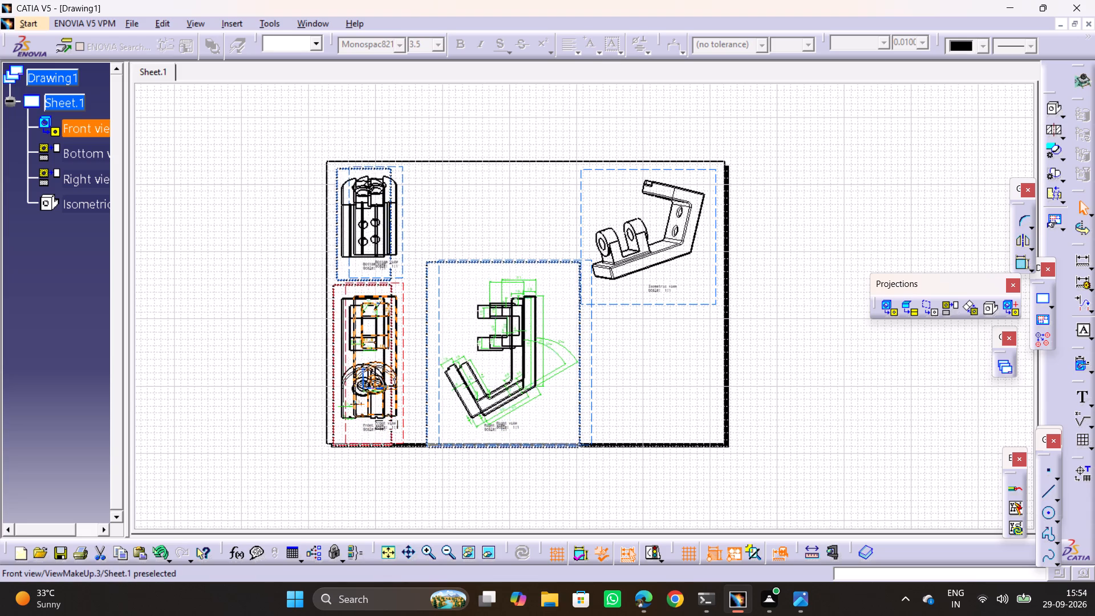
left_click_drag(394, 410, 394, 406)
left_click(801, 411)
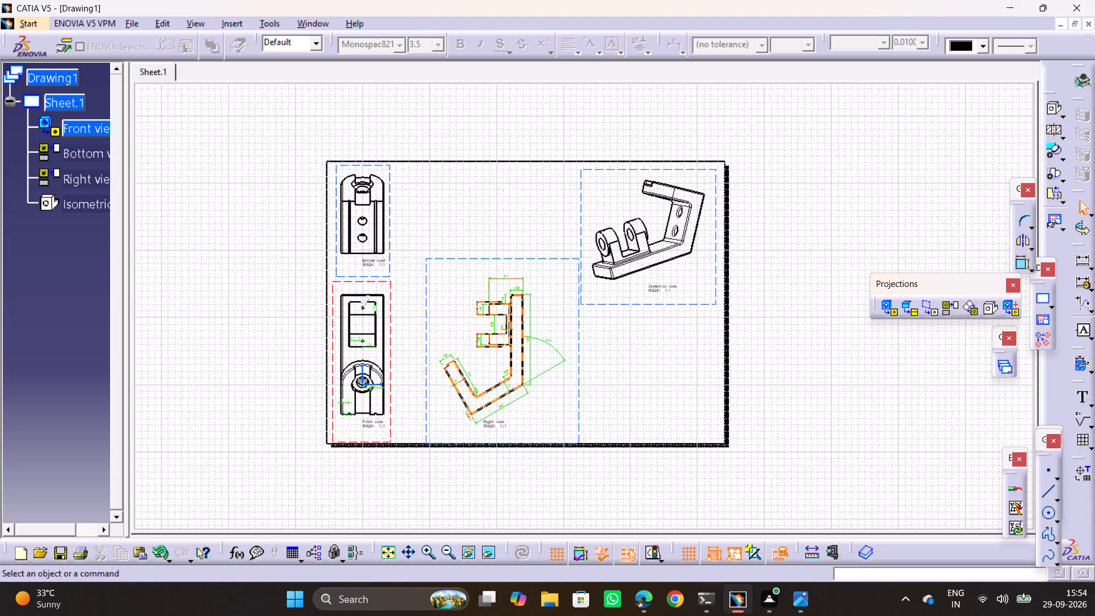
left_click(579, 387)
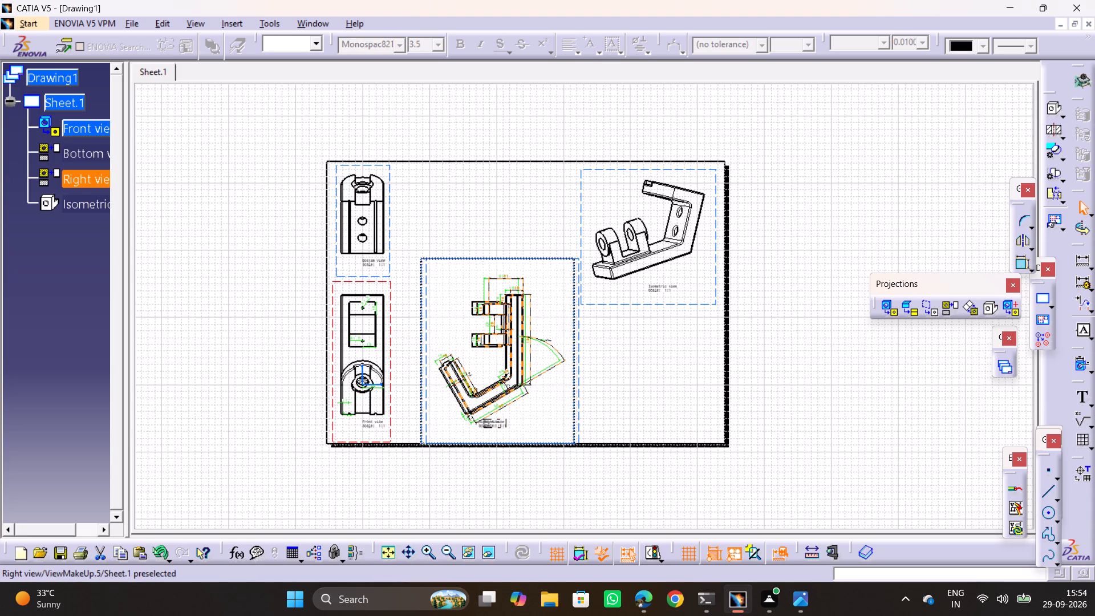
triple_click(781, 462)
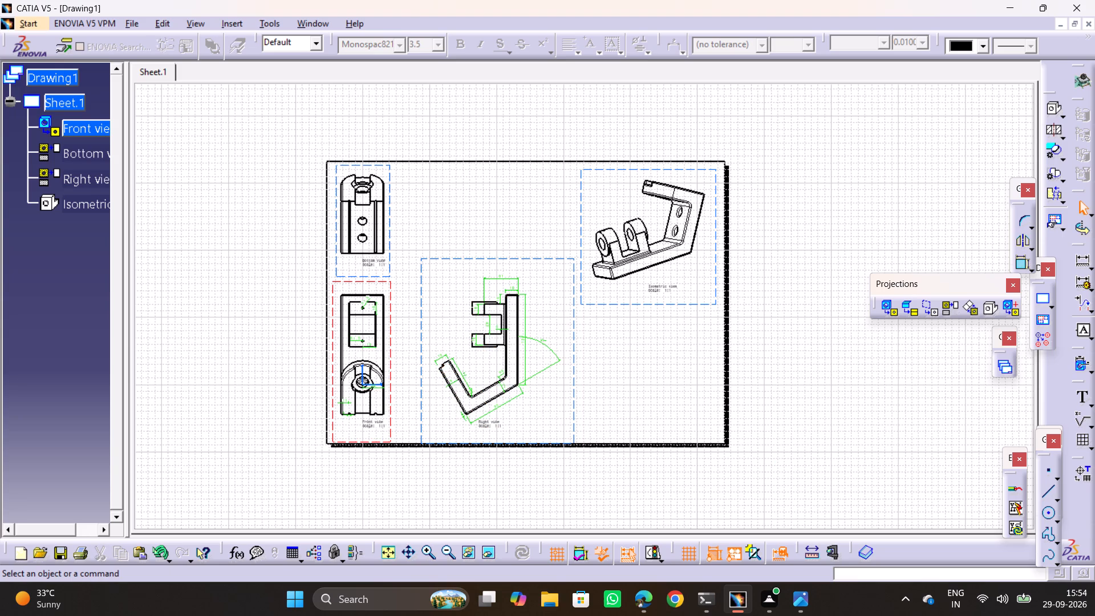
Set up printing of the whole drawing with Microsoft Print to PDF on A4 landscape, fitted to the page, and request a print preview.
key("ctrl+p")
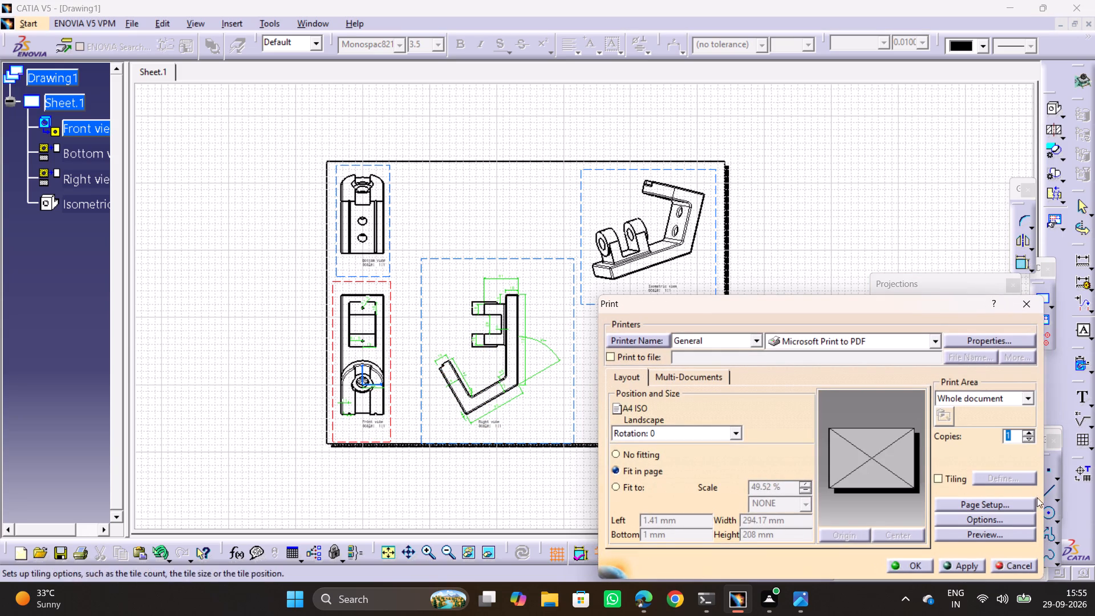
left_click(958, 337)
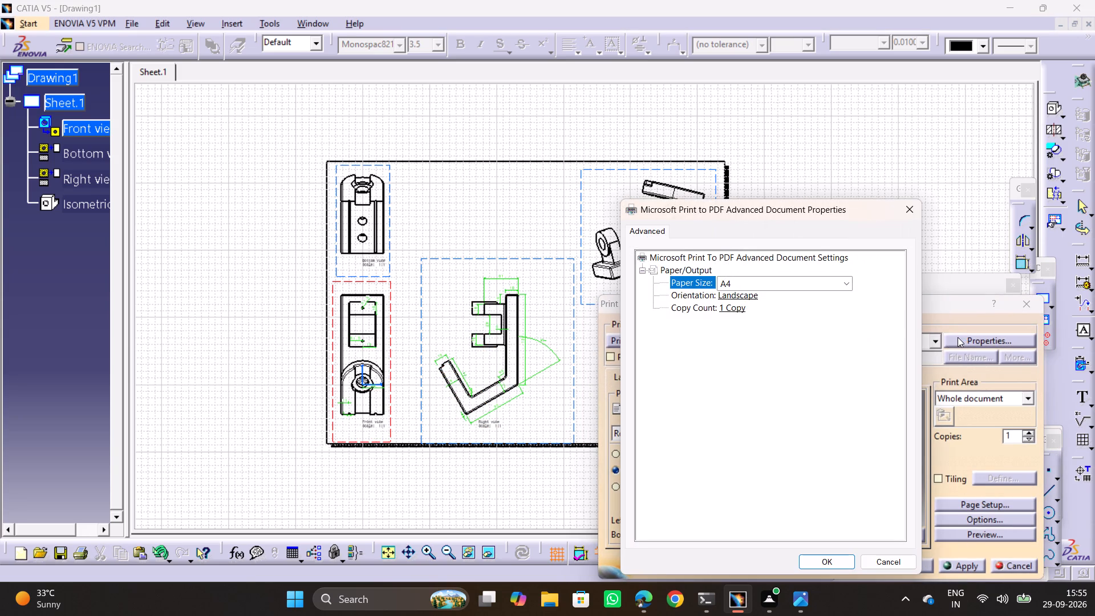
left_click(816, 562)
left_click(972, 536)
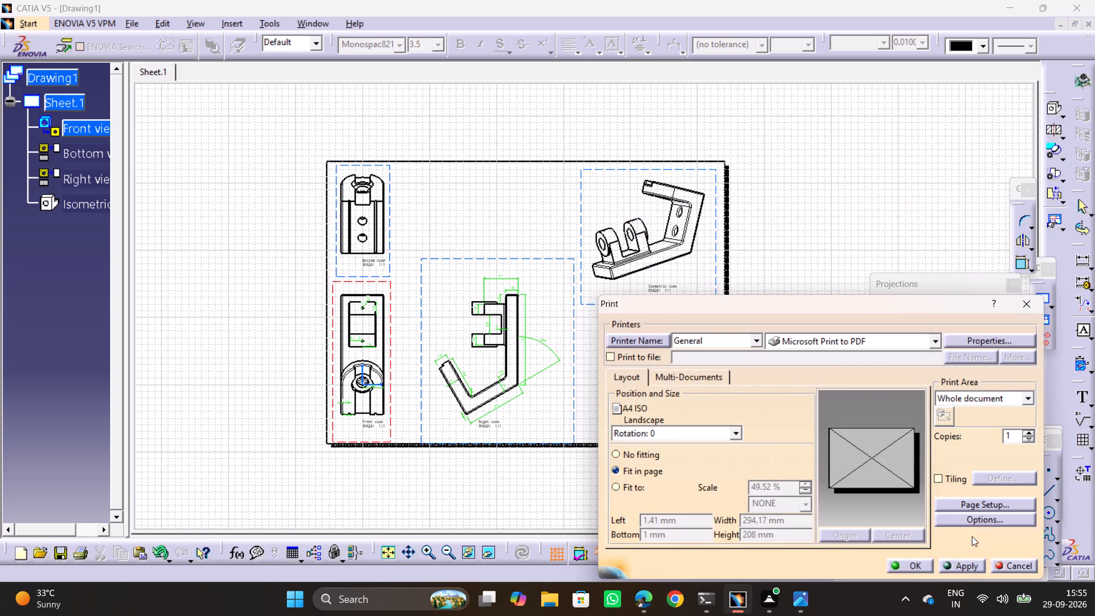
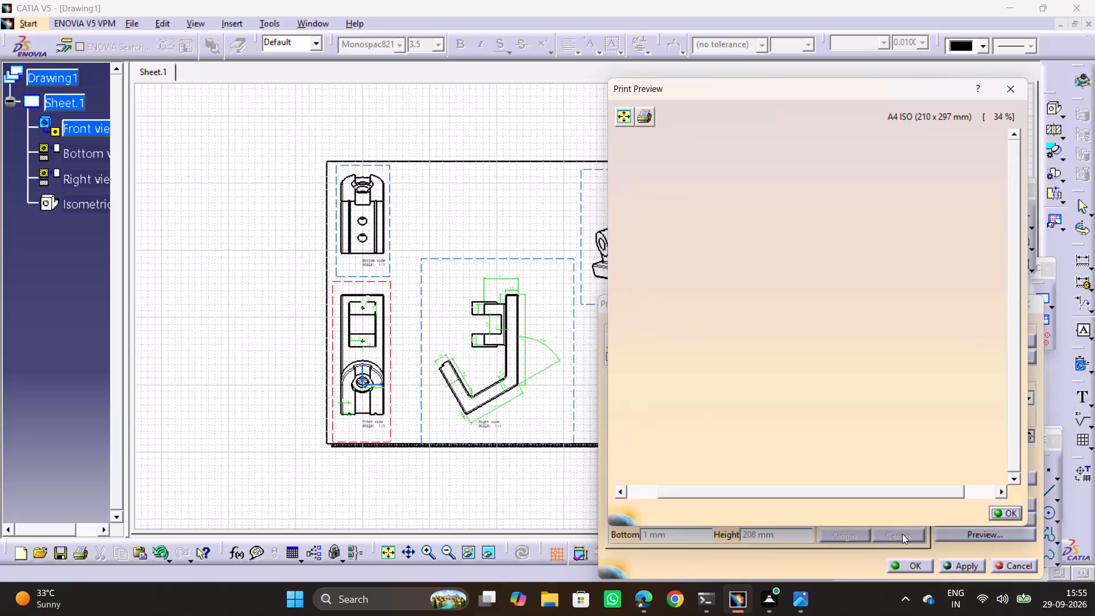
Close the print preview, print the drawing, and save the PDF output as C30.
left_click(1010, 518)
left_click(912, 569)
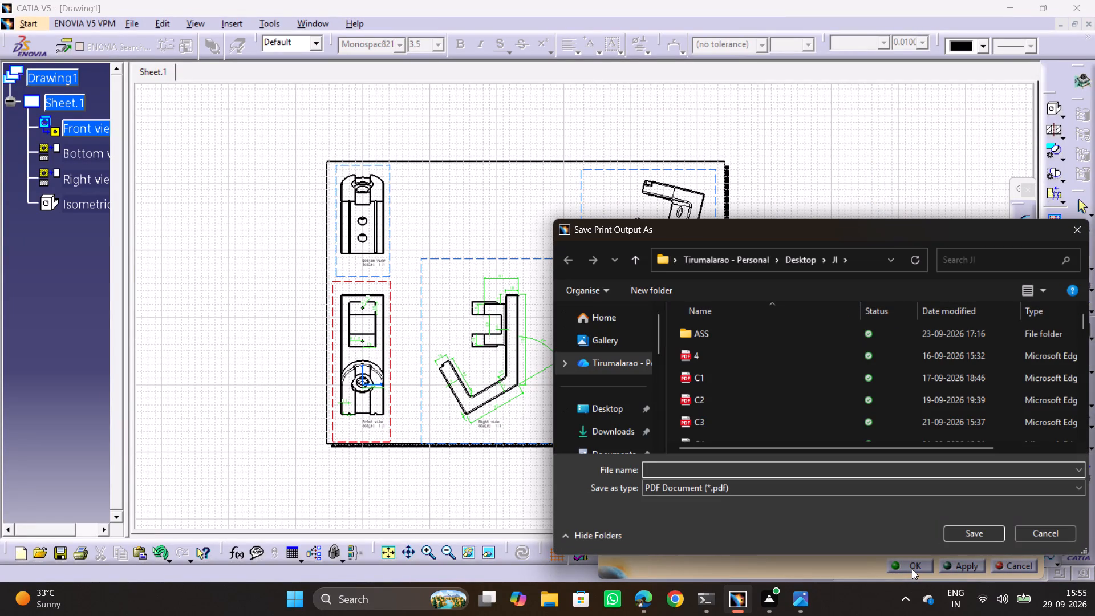
type("C30")
key("Return")
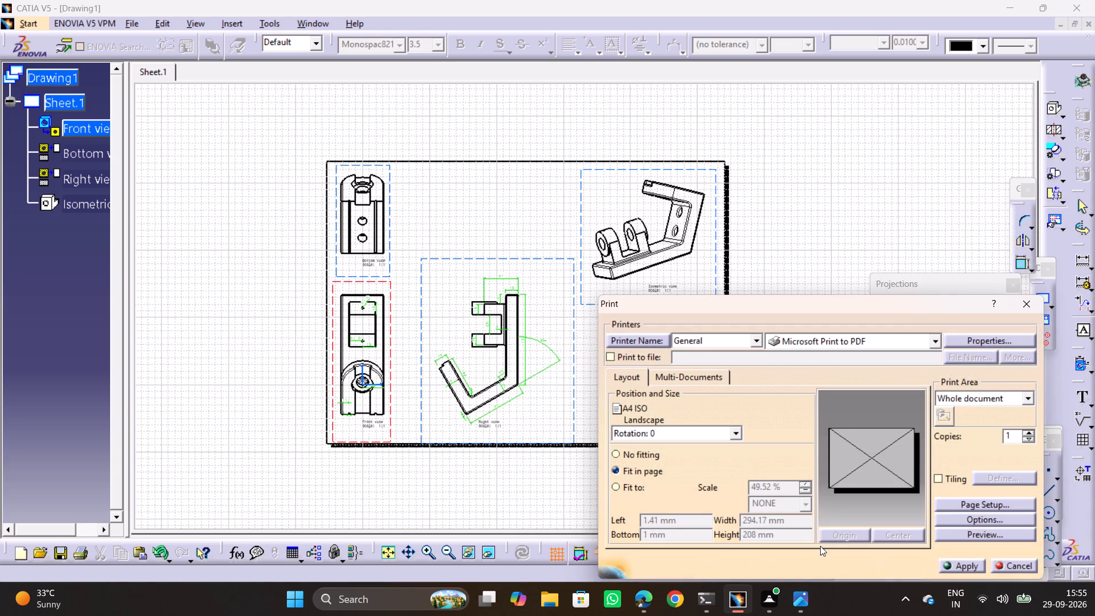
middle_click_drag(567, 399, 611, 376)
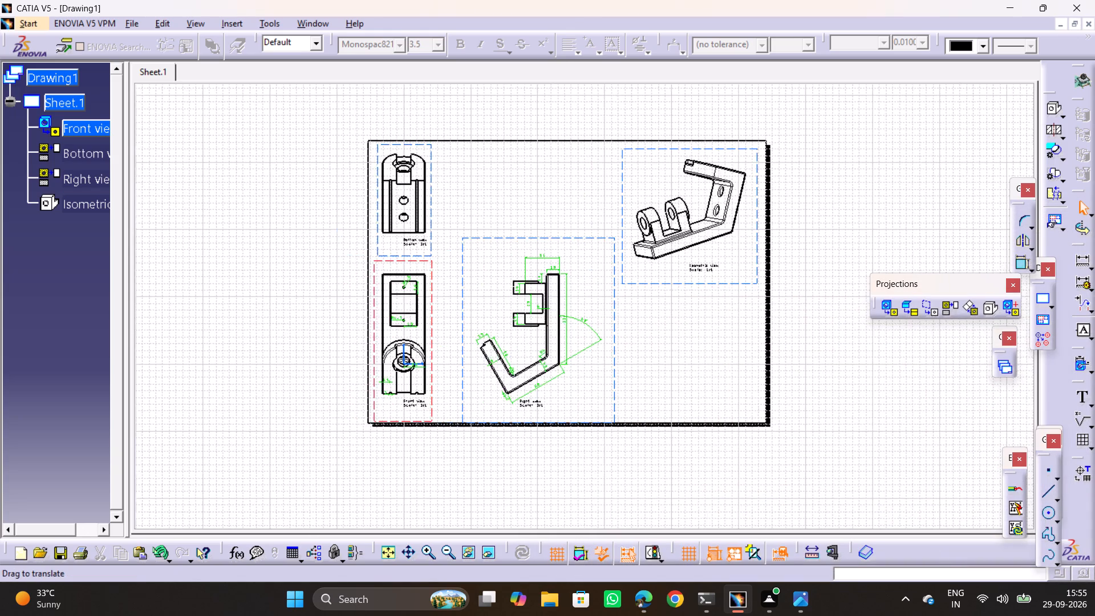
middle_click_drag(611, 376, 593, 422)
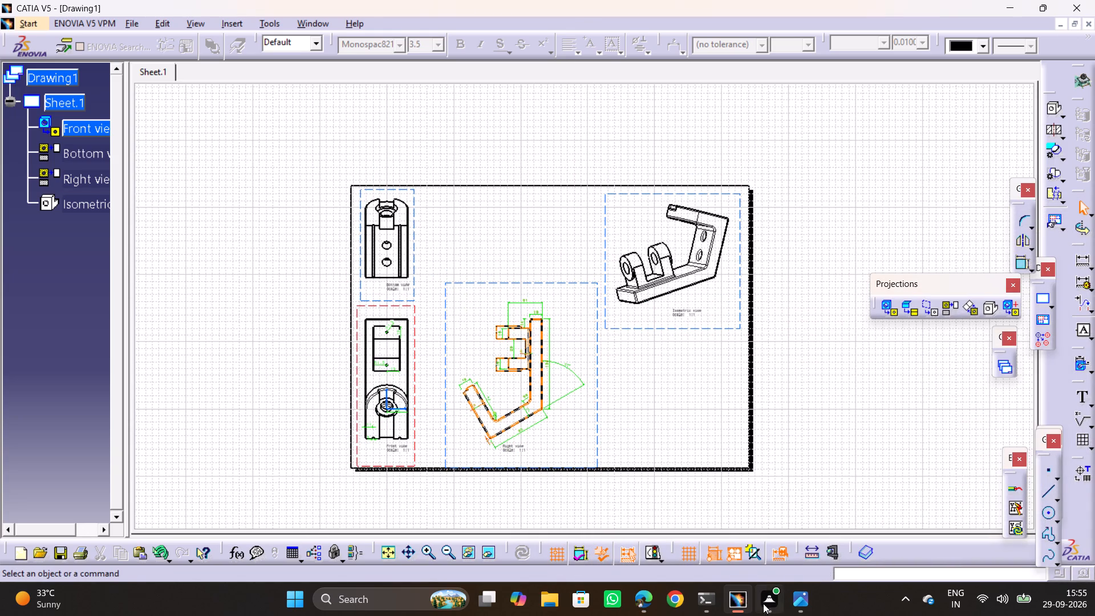